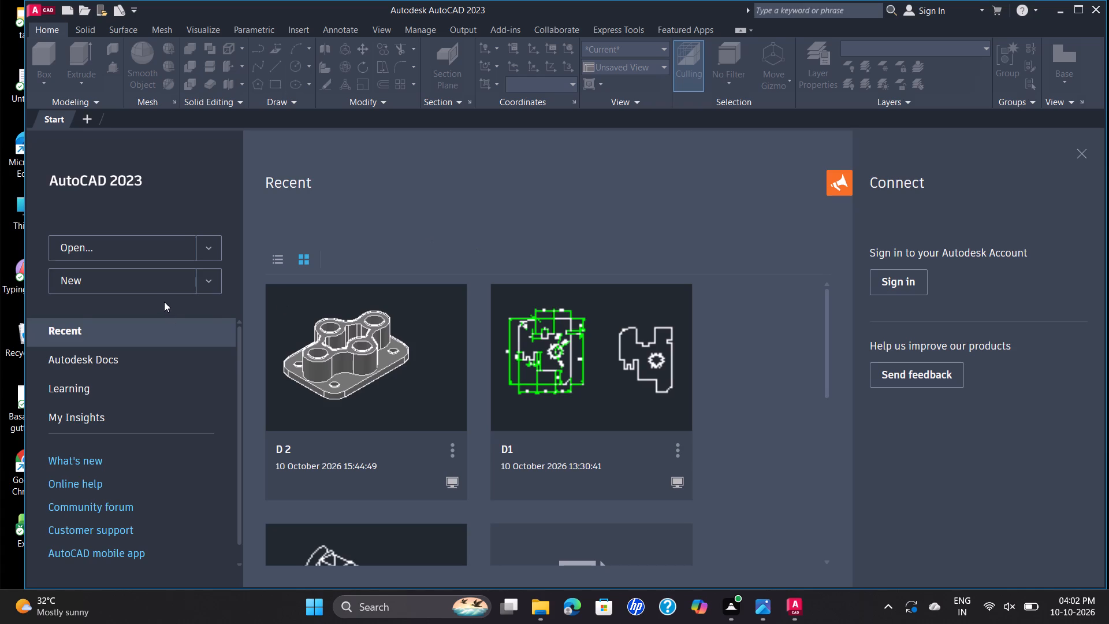
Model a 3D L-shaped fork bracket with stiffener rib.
Create a new drawing from the default acadiso.dwt template.
left_click(154, 280)
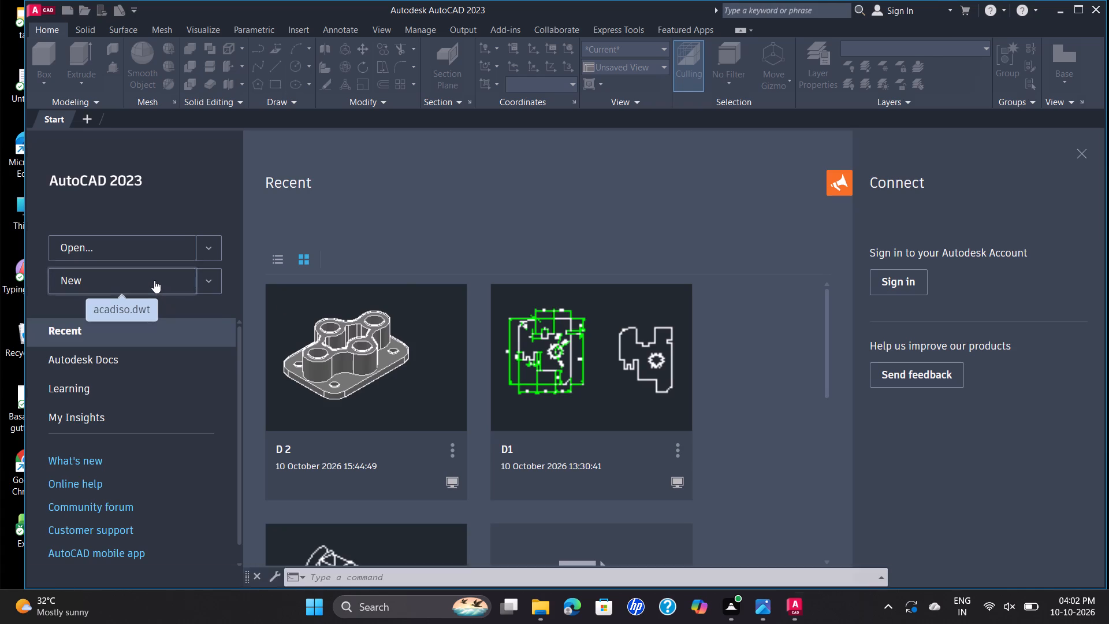
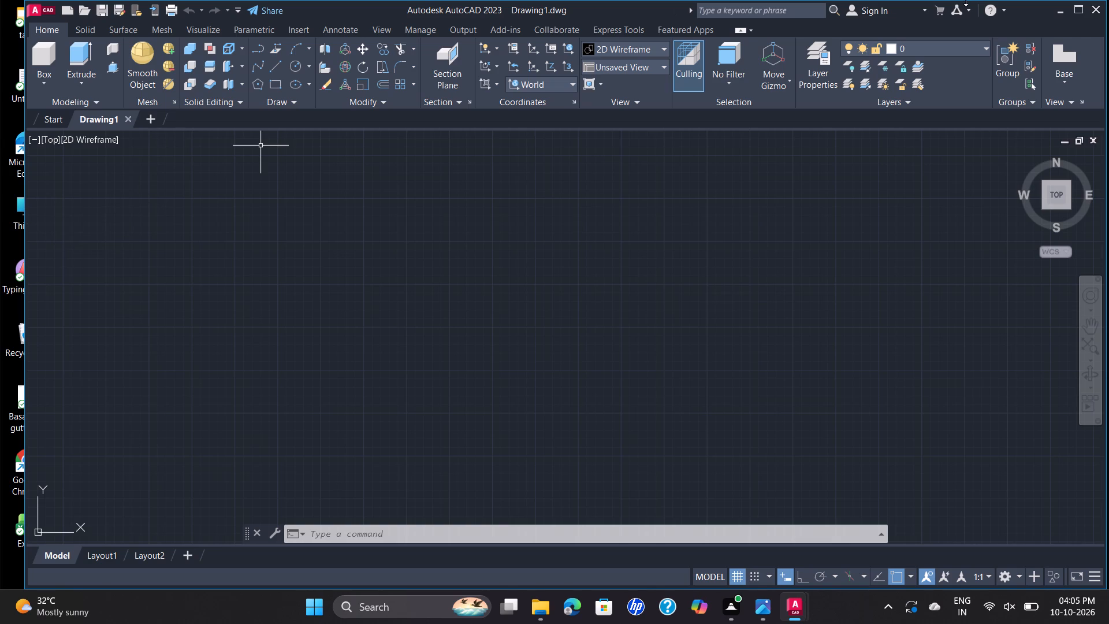
Maximize the window and set the drawing view to SE Isometric.
left_click(1072, 12)
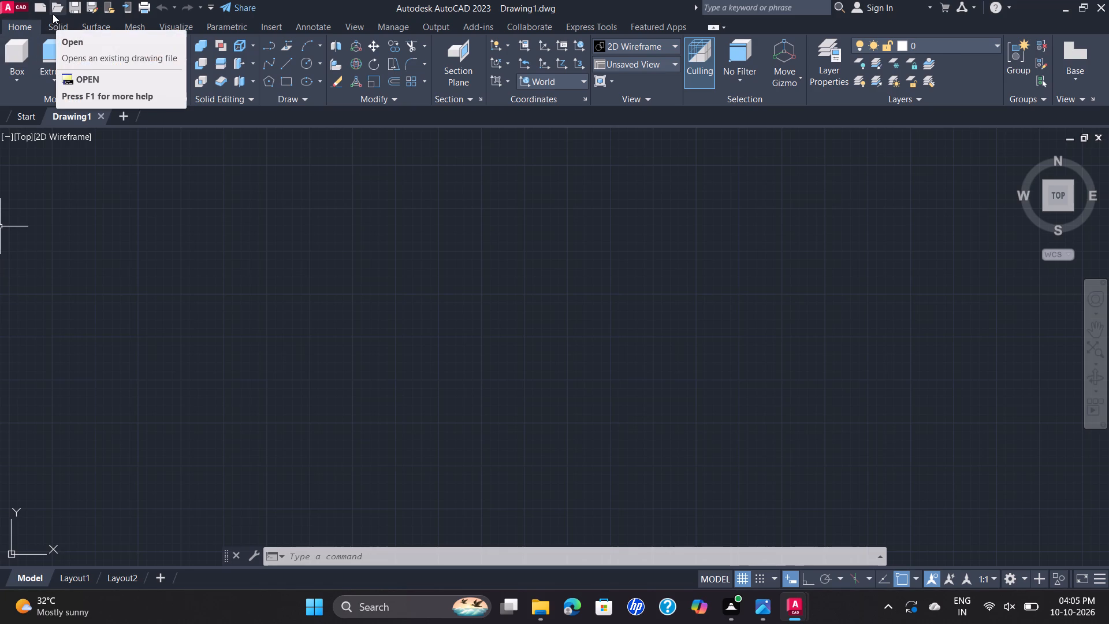
left_click(54, 135)
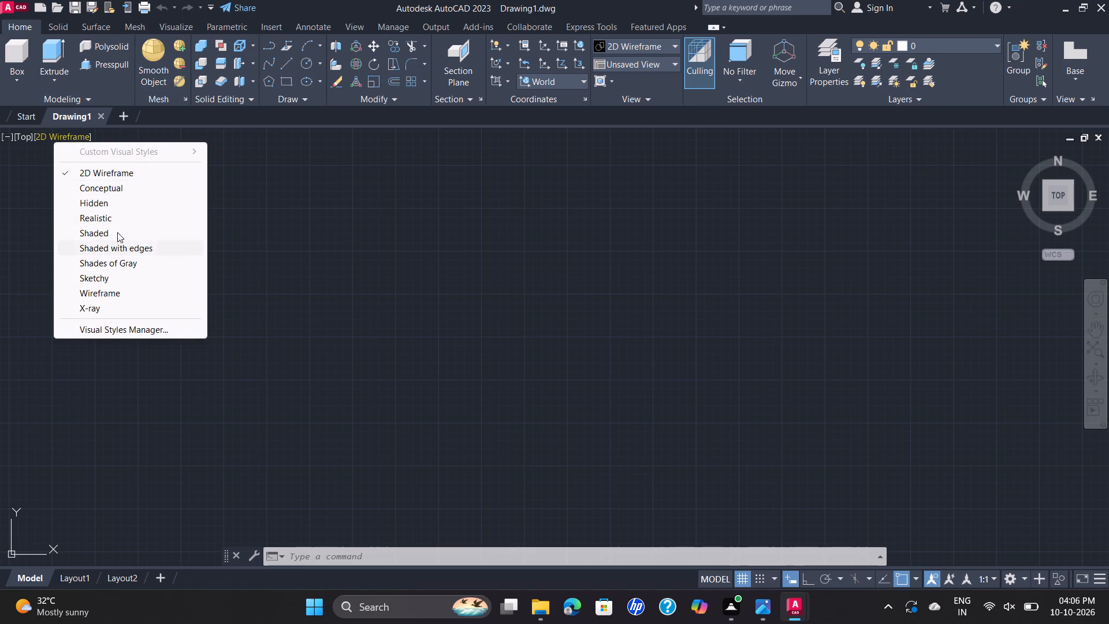
left_click(23, 140)
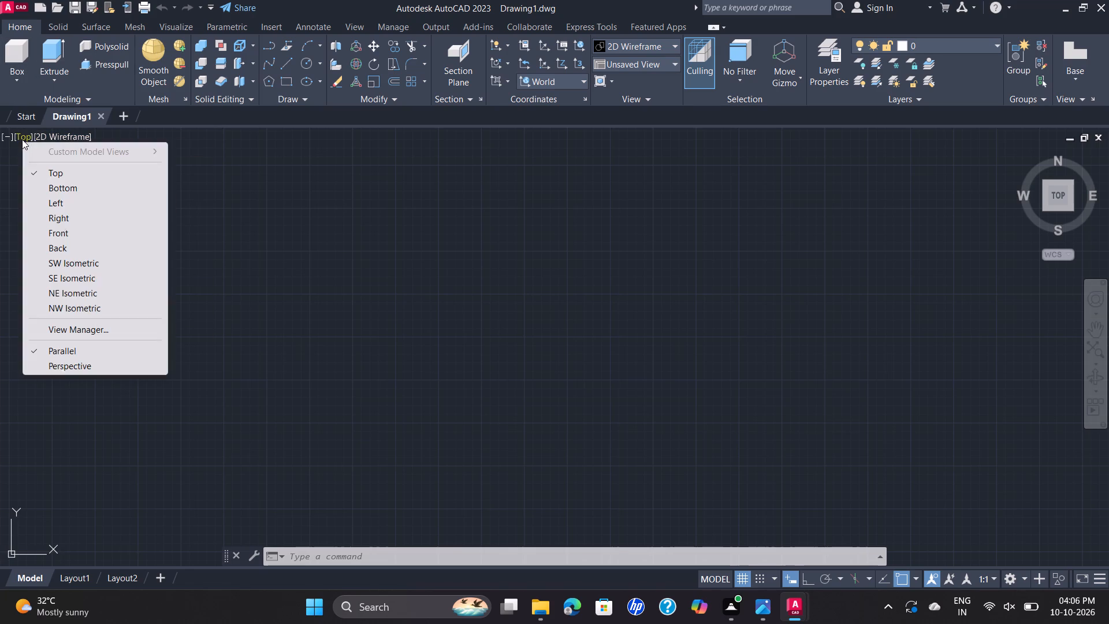
left_click(73, 276)
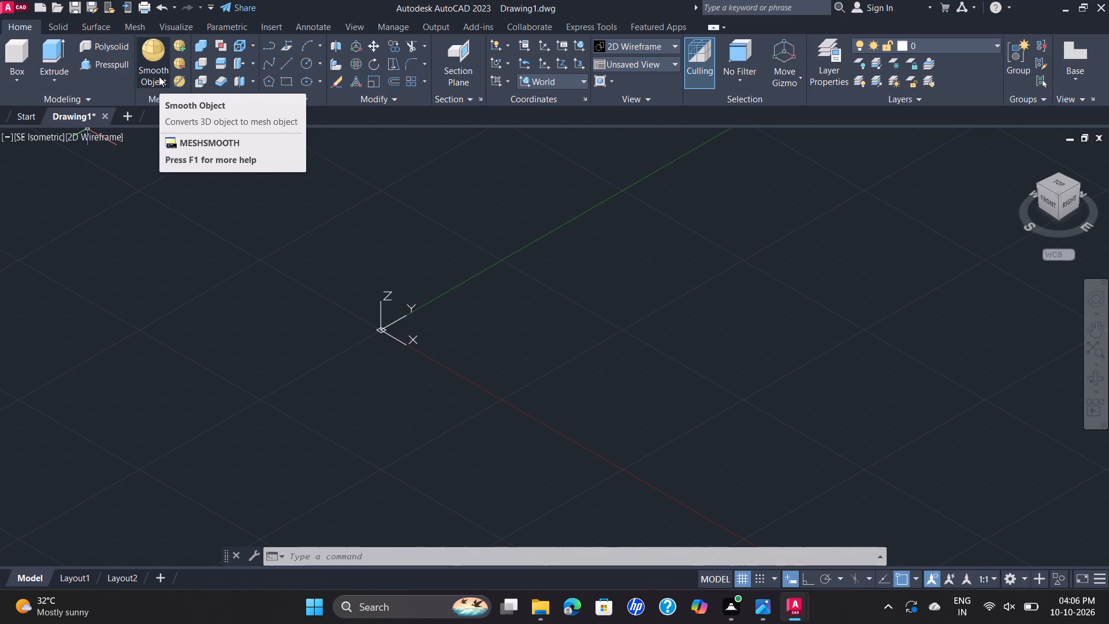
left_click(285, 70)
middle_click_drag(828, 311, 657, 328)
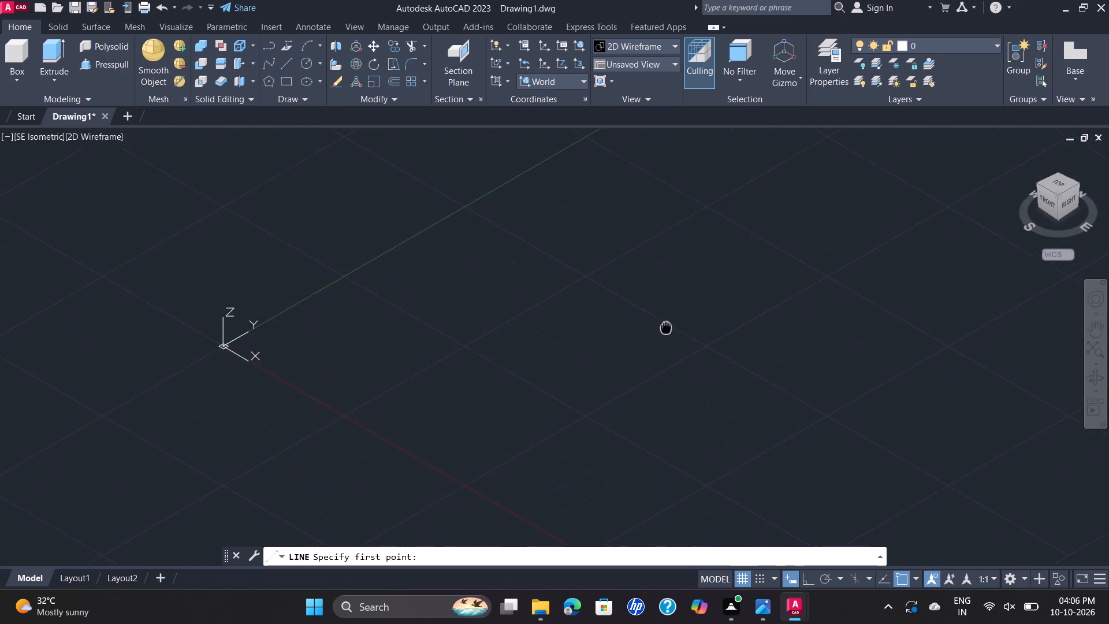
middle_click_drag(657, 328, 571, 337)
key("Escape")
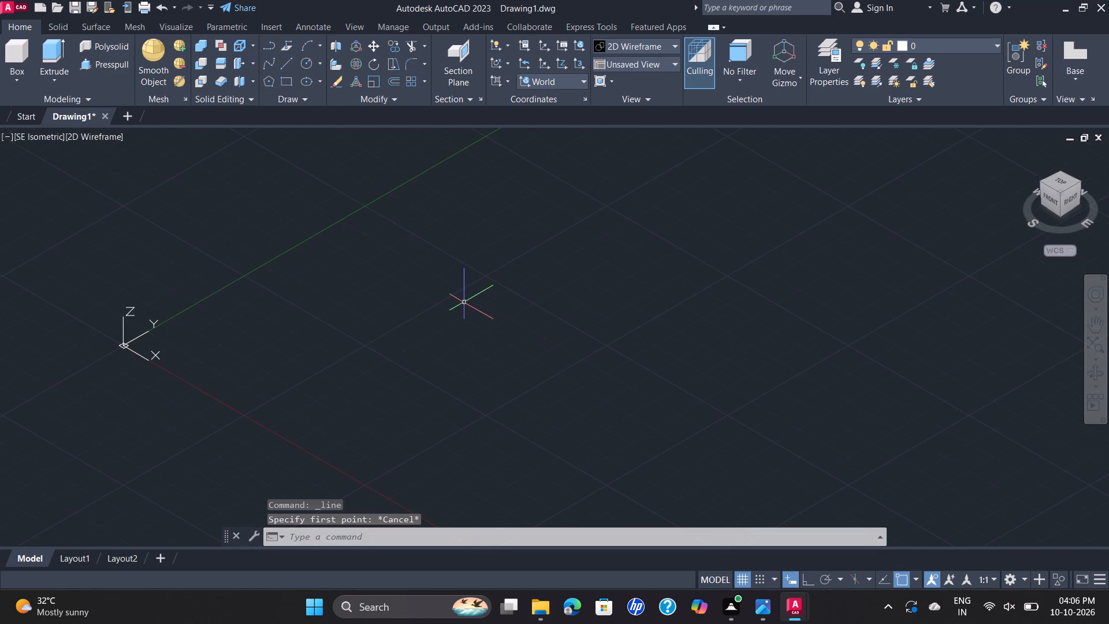
Set the drawing units' length precision to 0.00.
type("UN")
key("Return")
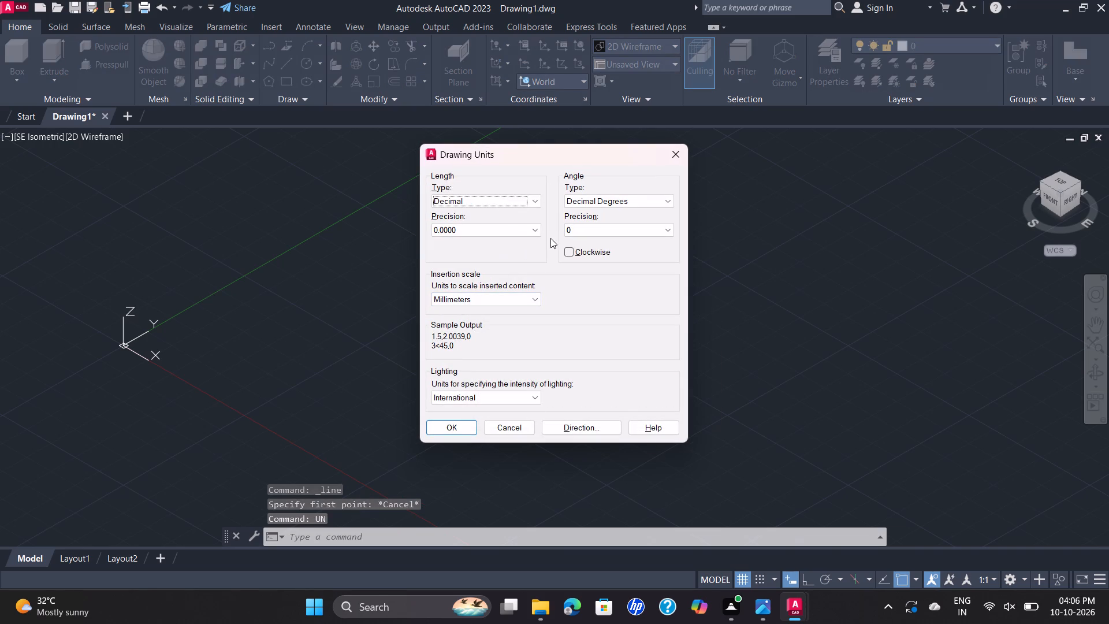
left_click(539, 228)
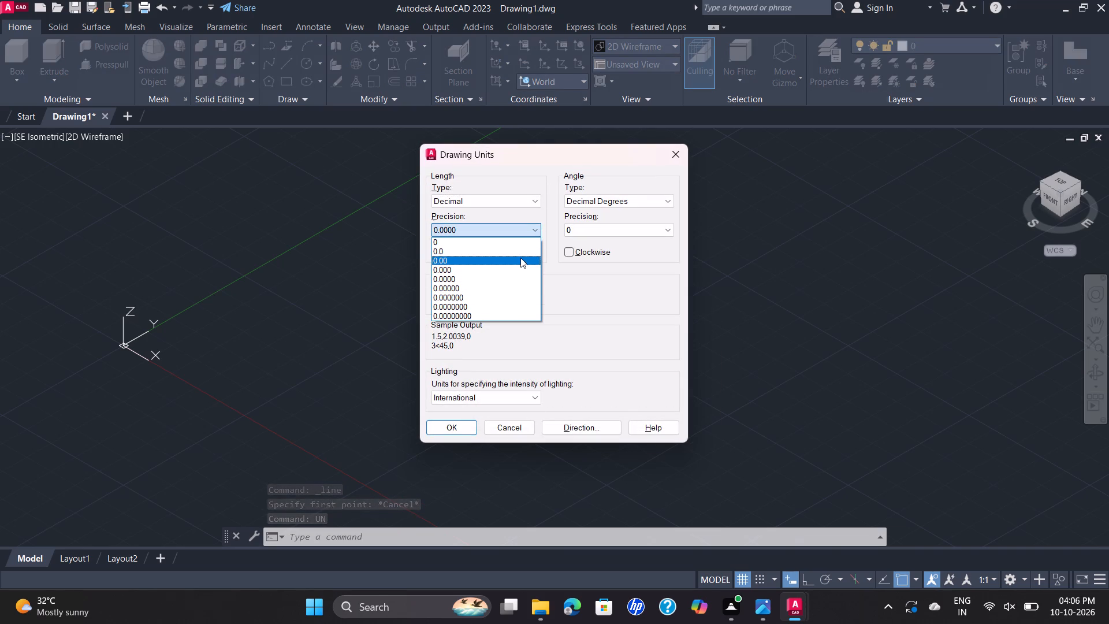
left_click(520, 258)
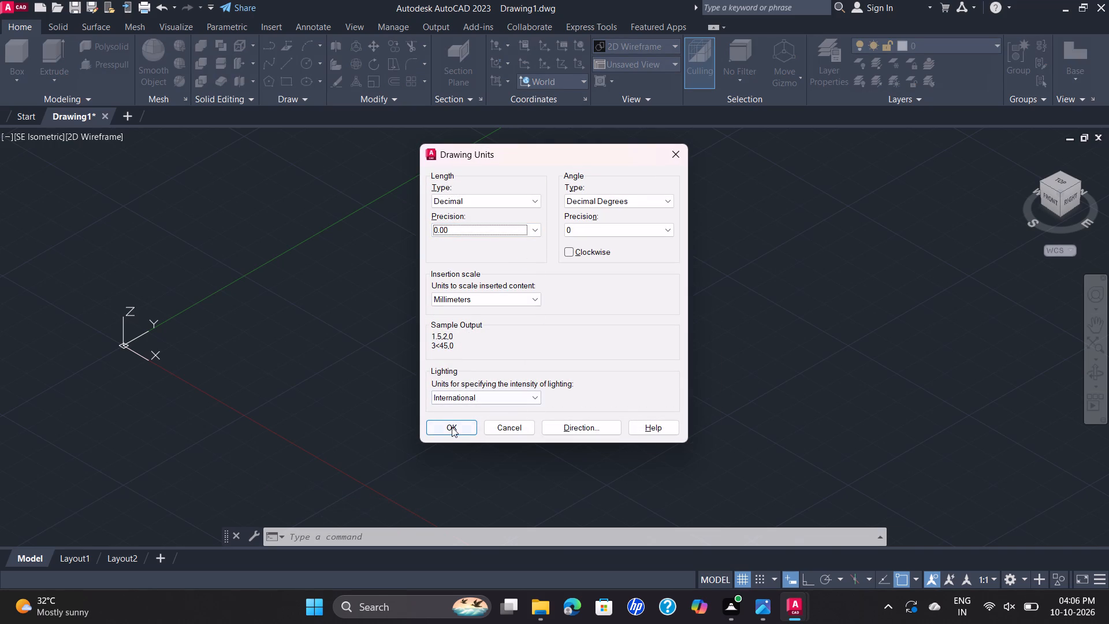
left_click(452, 427)
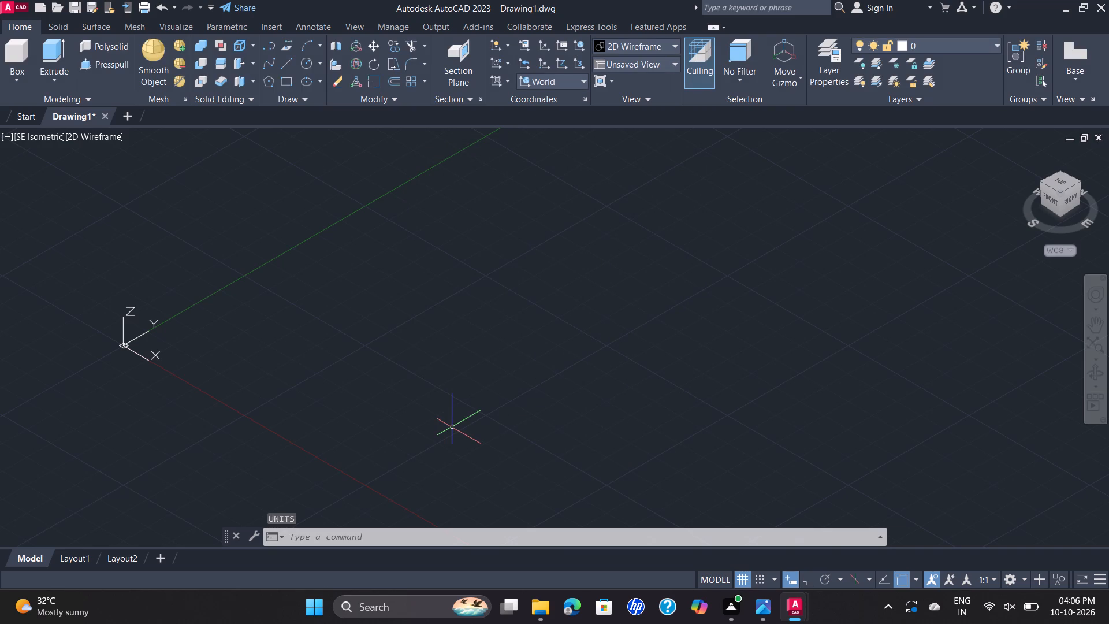
Set the model space limits from lower-left corner 0,0 to upper-right corner 200,200.
key("l")
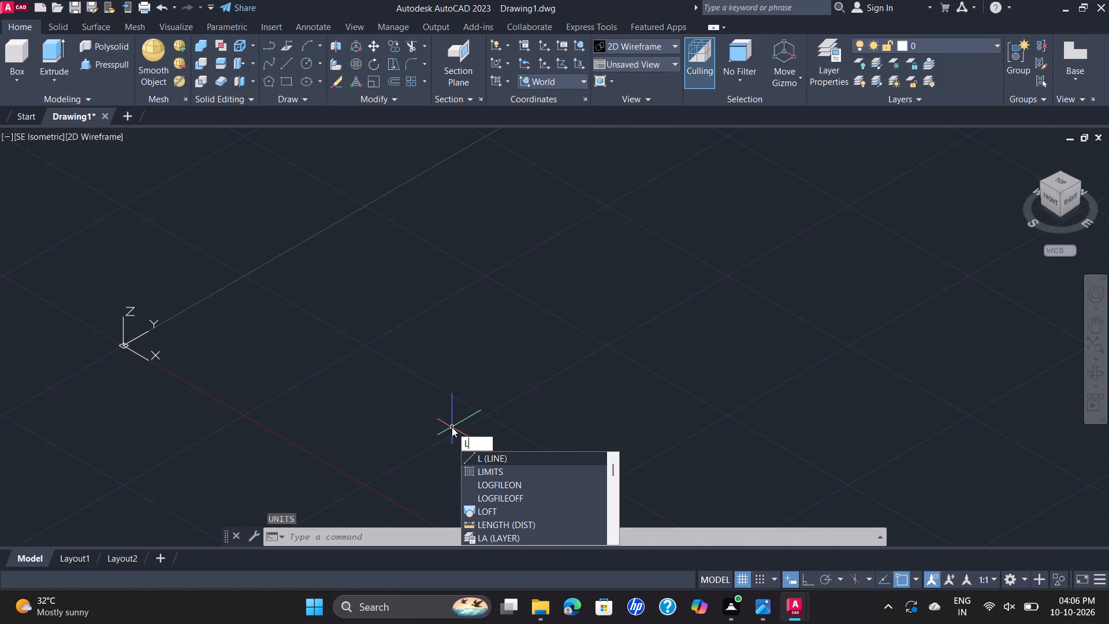
type("IM")
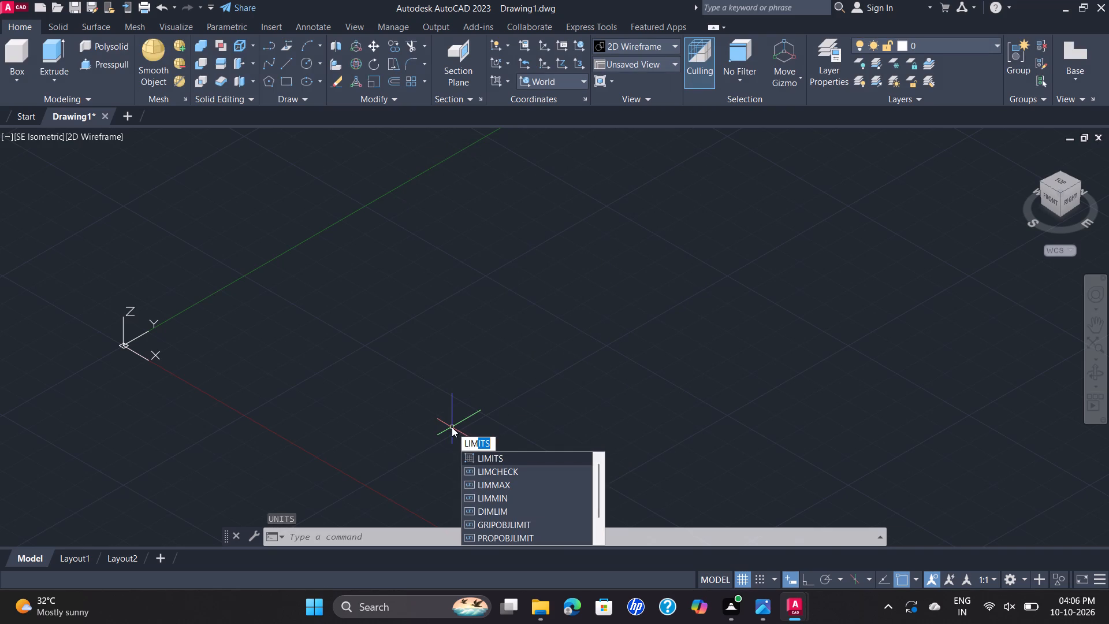
key("Return")
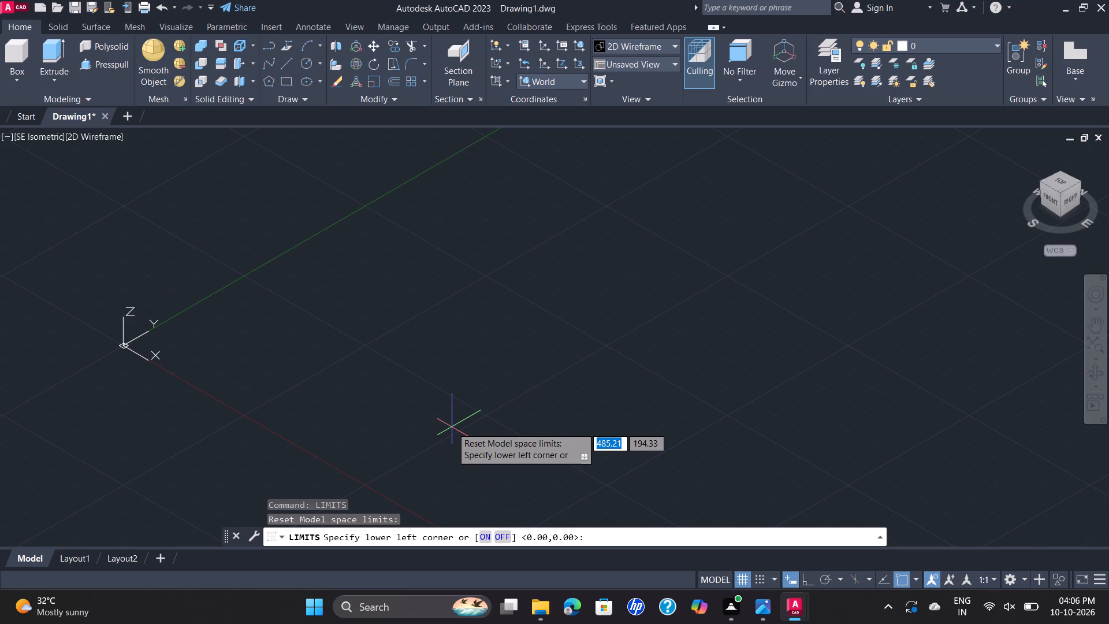
key("0")
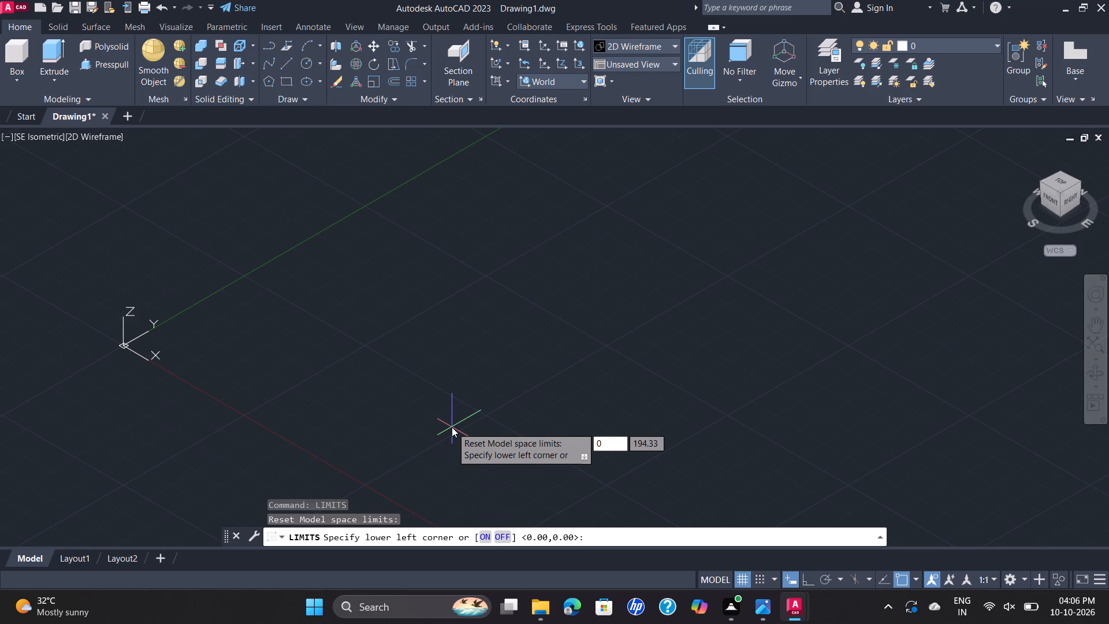
key("comma")
key("0")
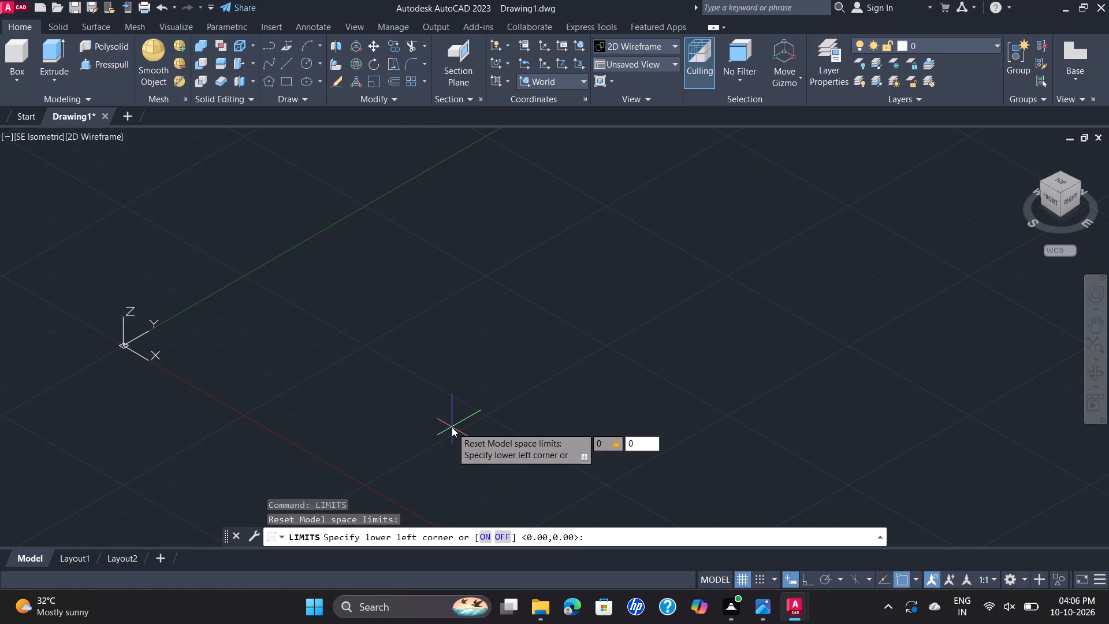
key("Return")
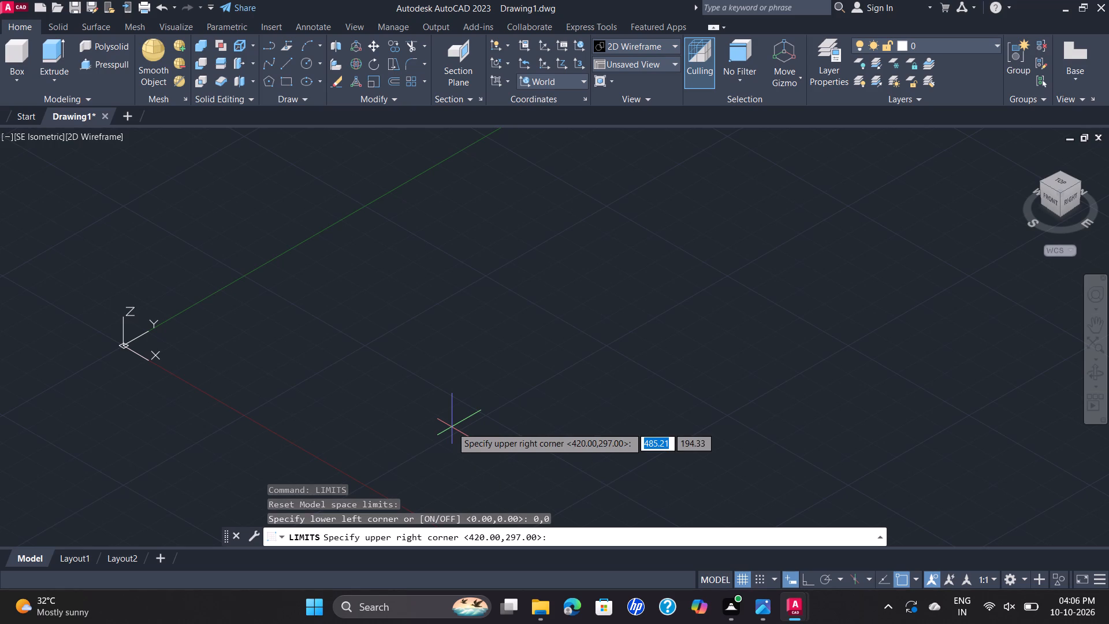
type("200")
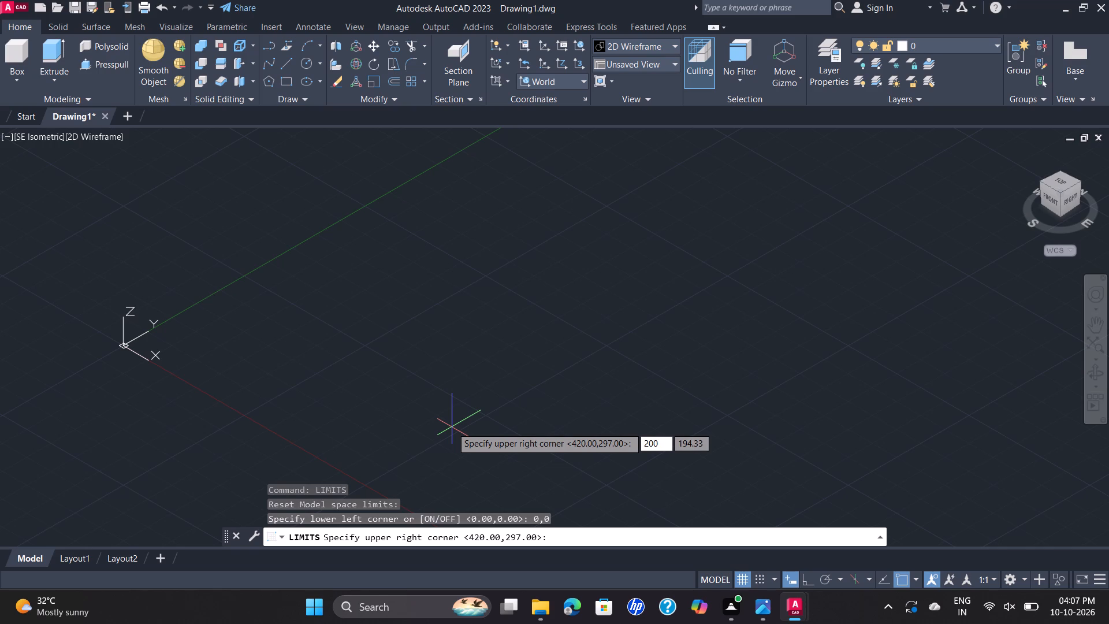
key("comma")
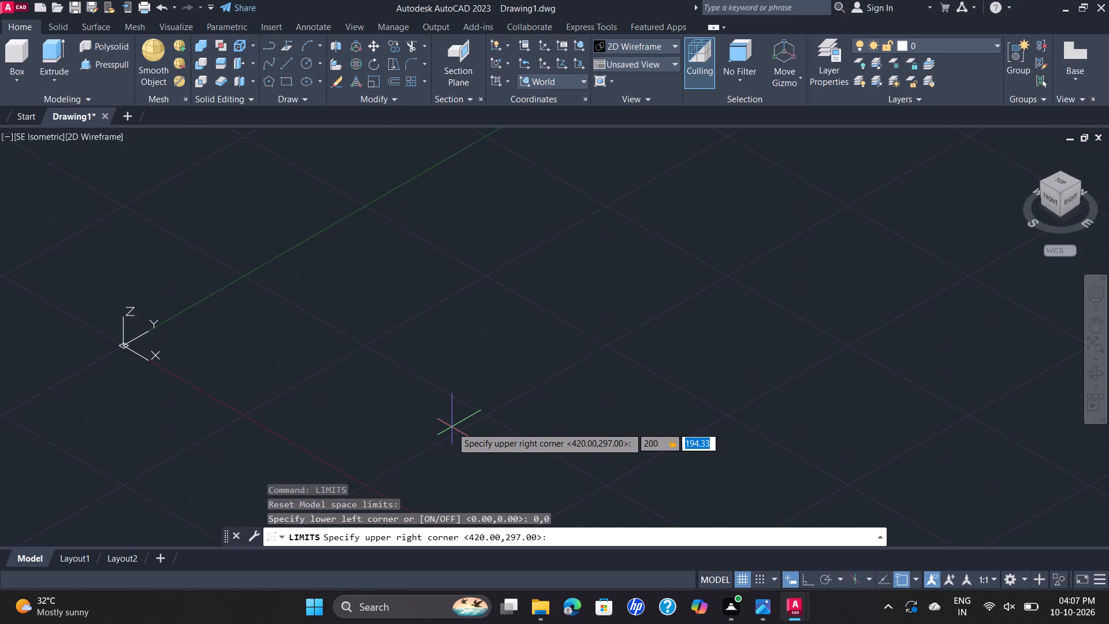
type("200")
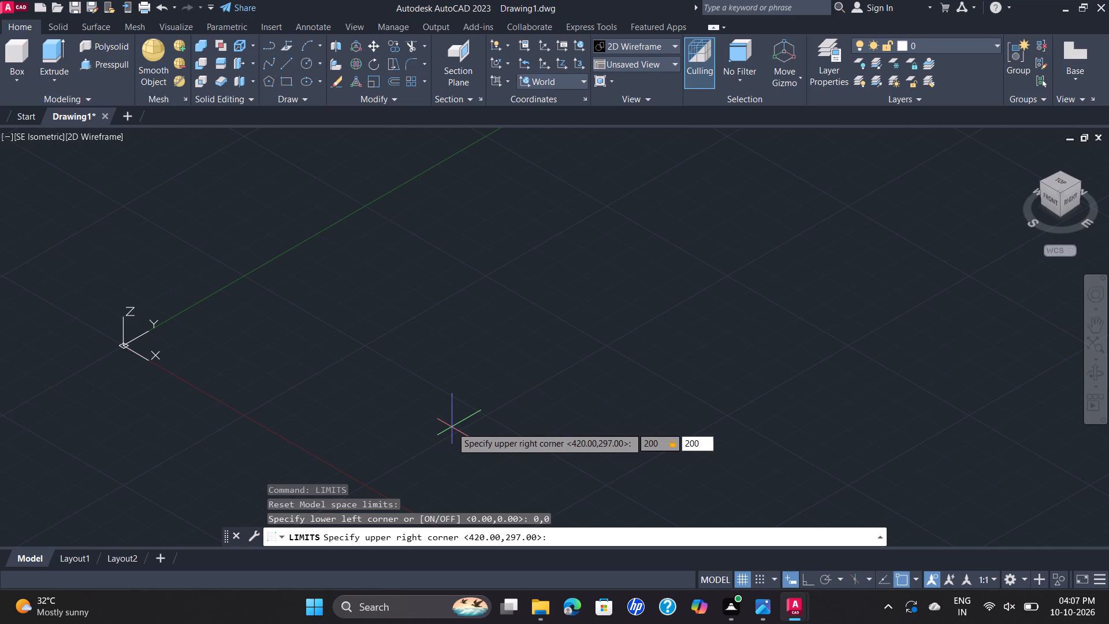
key("Return")
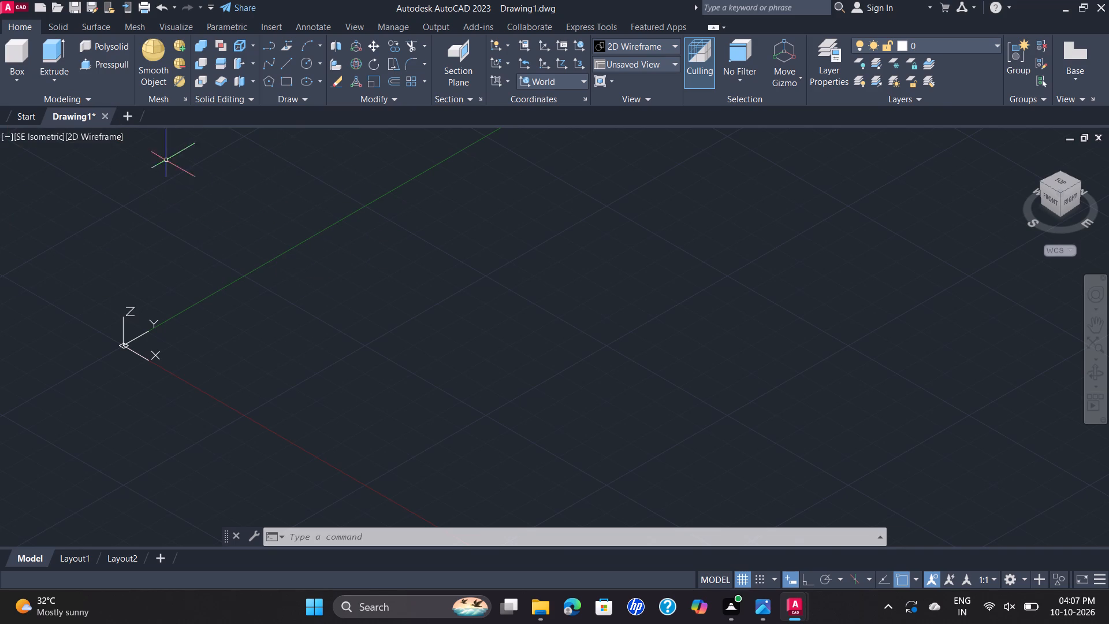
With Ortho on, start a line at a free point and draw a 65 mm vertical segment downward along -Z.
left_click(287, 62)
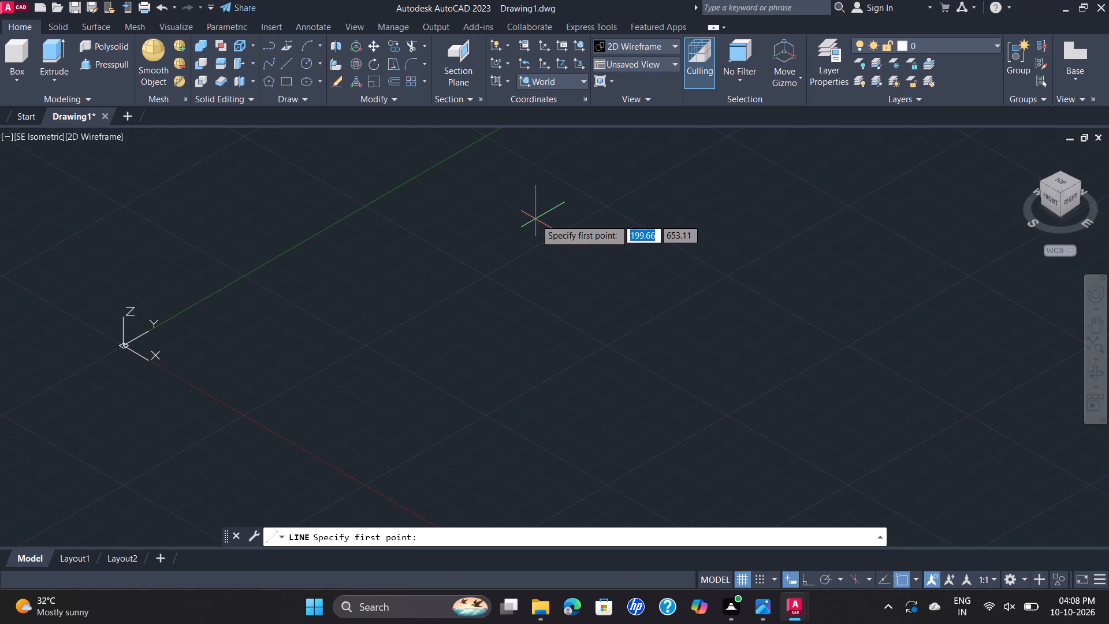
left_click(583, 220)
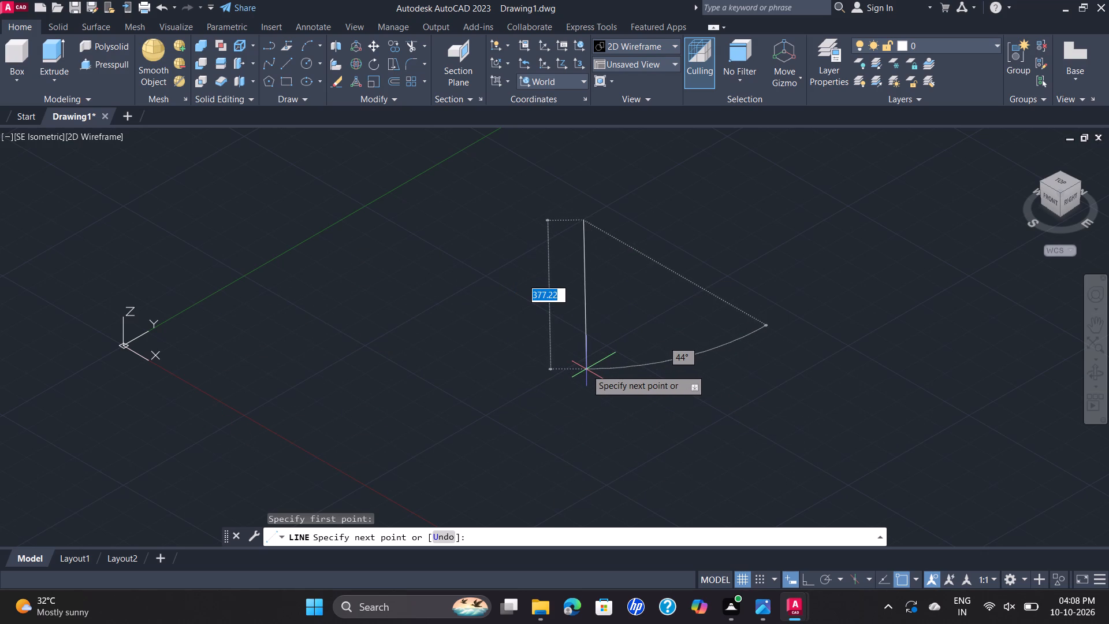
key("F8")
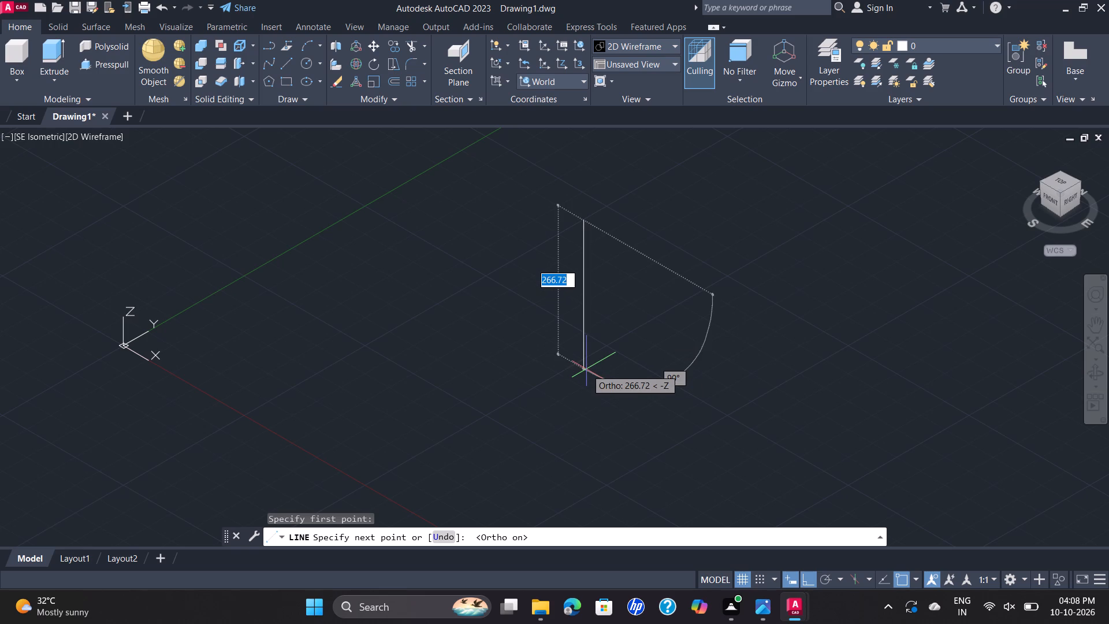
key("5")
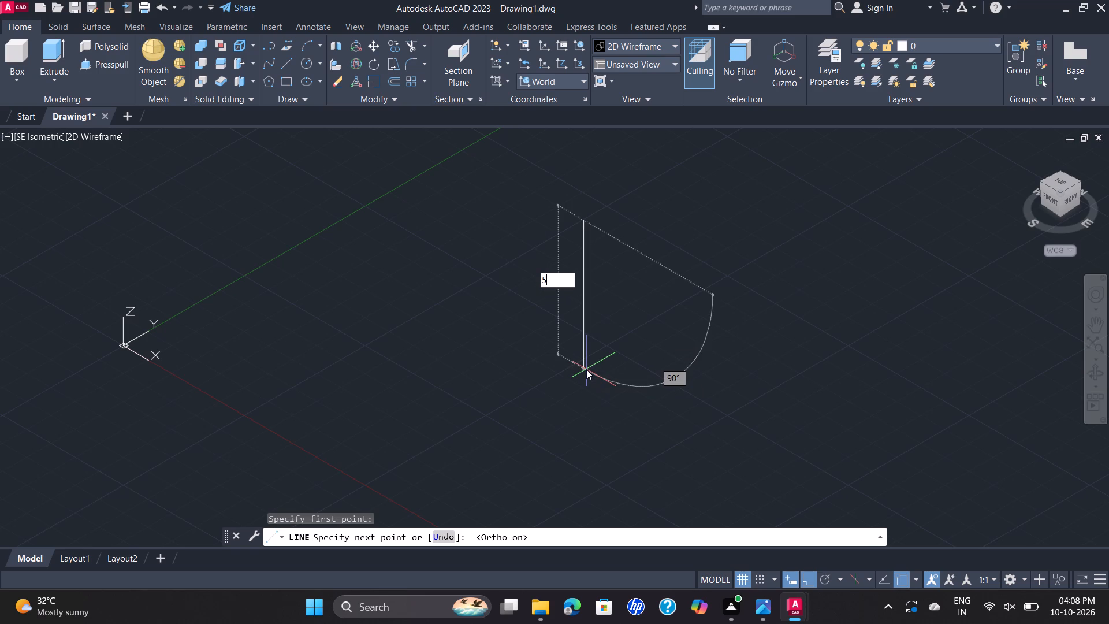
key("BackSpace")
key("6")
key("5")
key("Return")
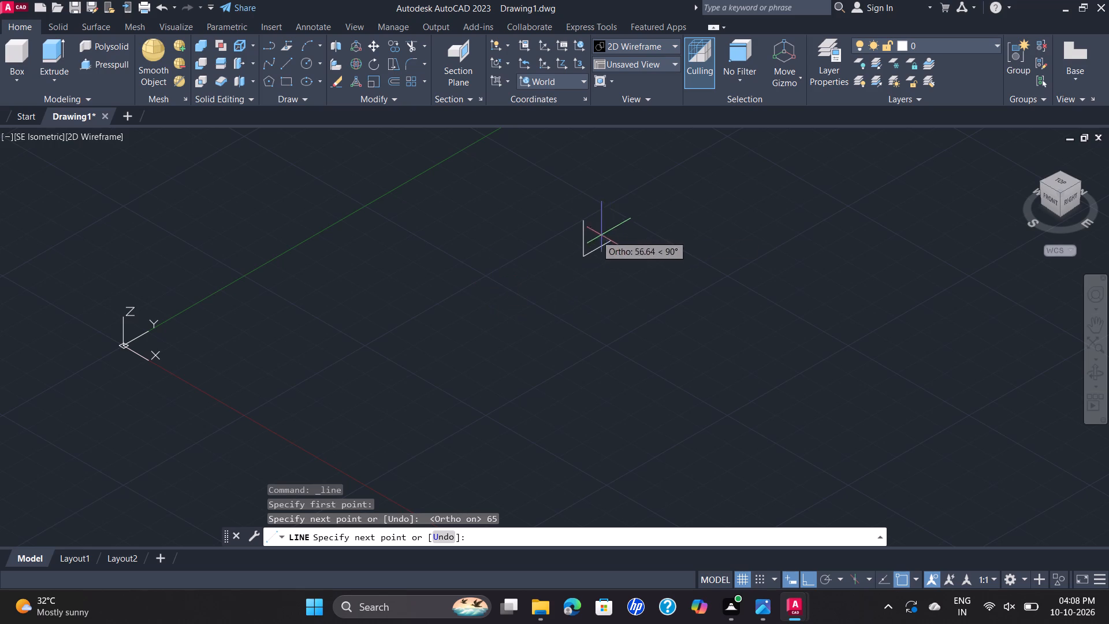
Continue the line from the vertical's lower end with 30 mm along -Y and an 8 mm step up along +Z.
scroll(579, 234, "up", 3)
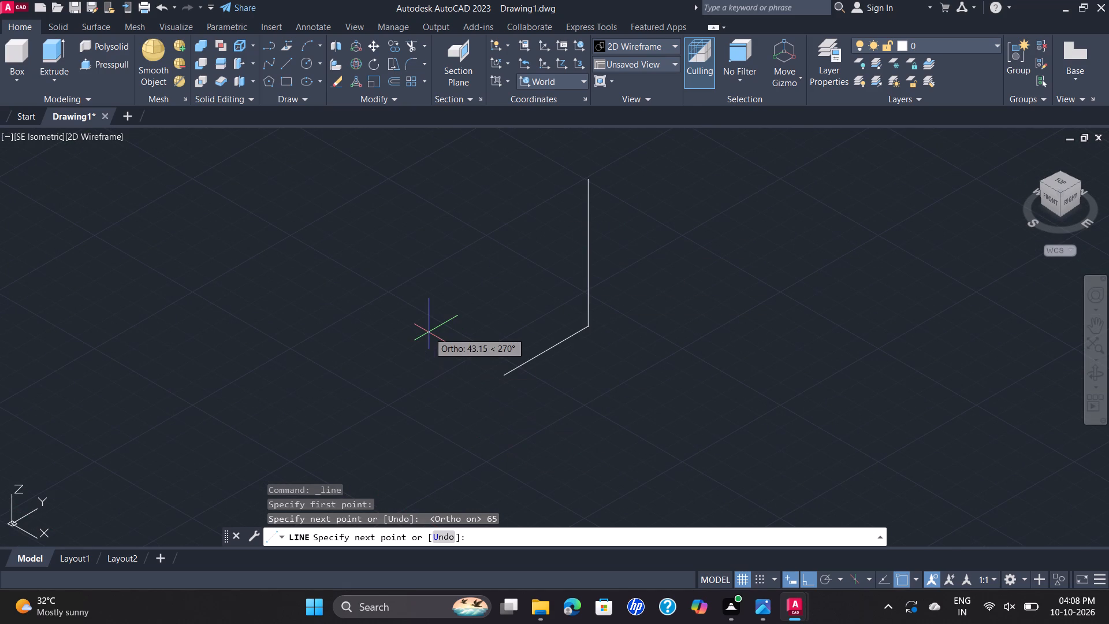
middle_click_drag(576, 324, 551, 380)
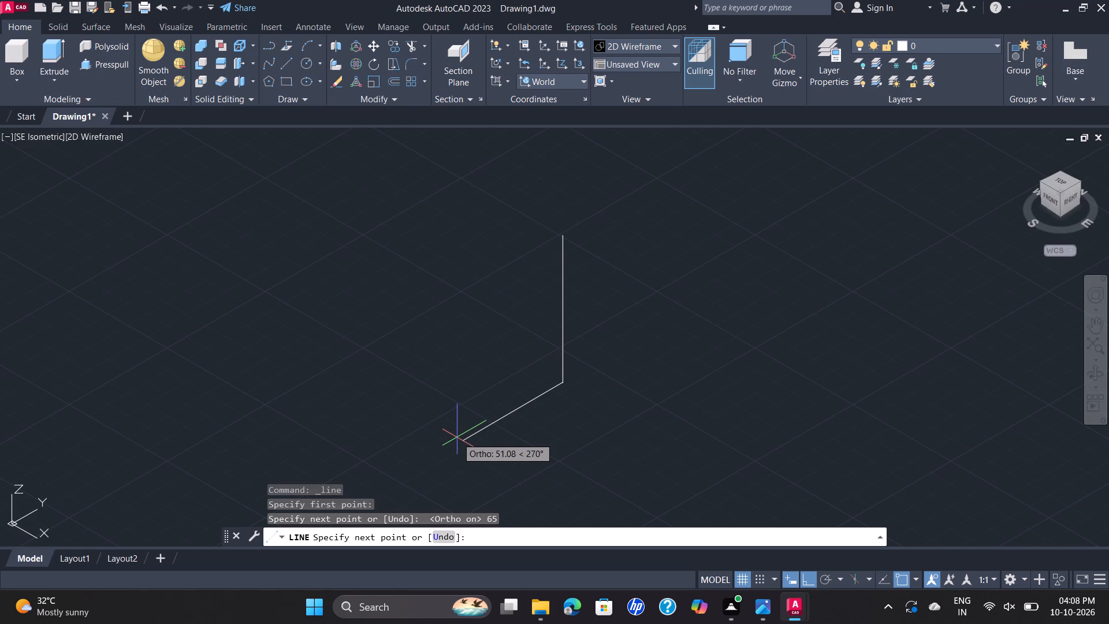
type("30")
key("Return")
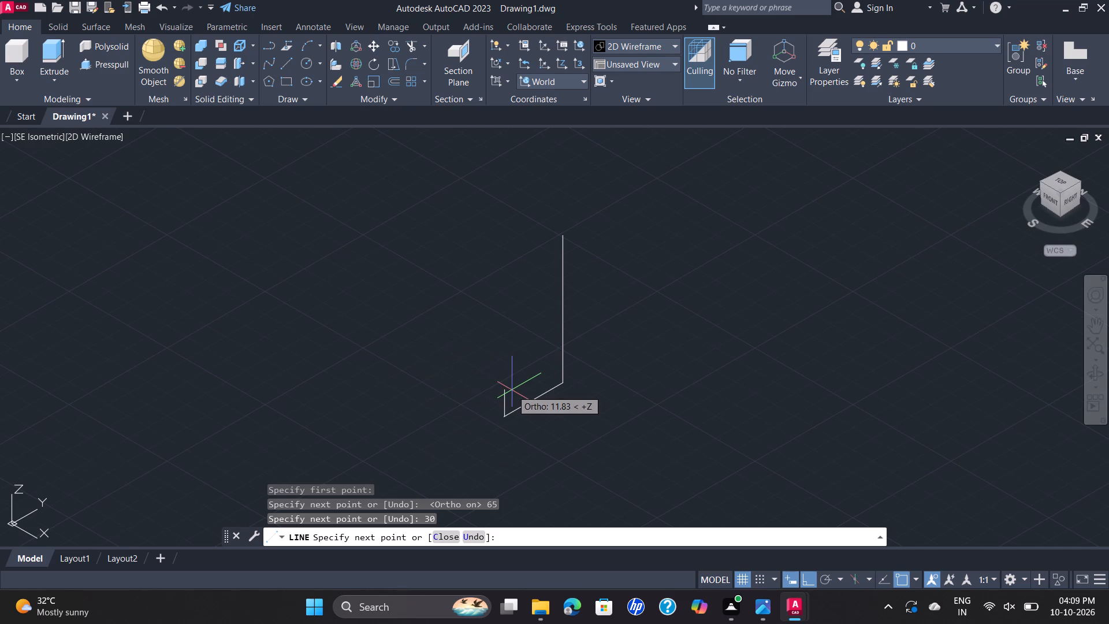
key("8")
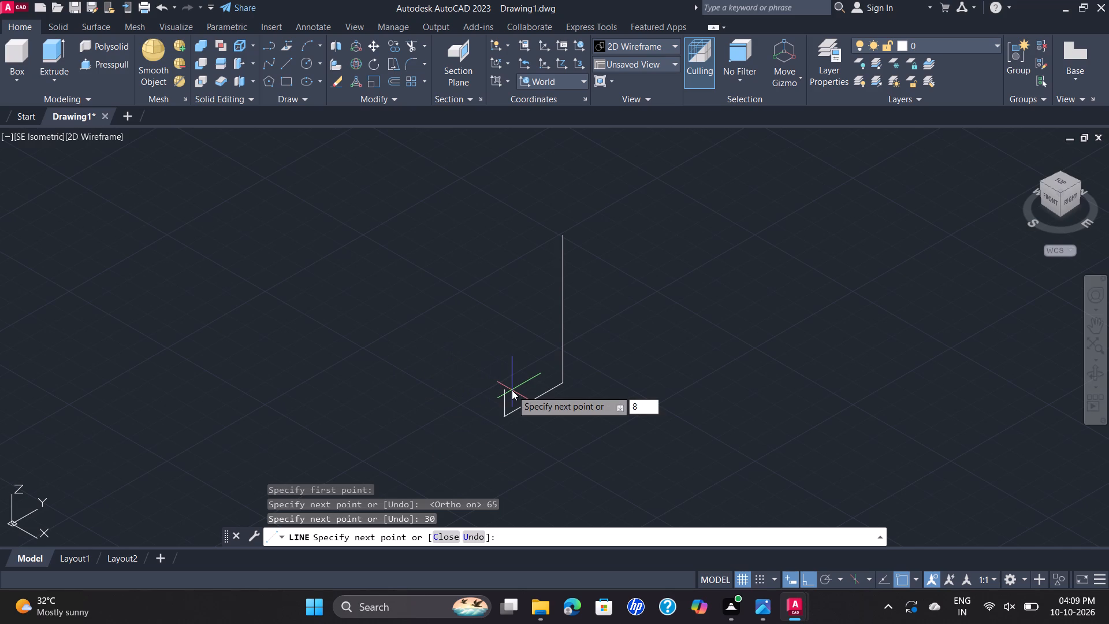
key("Return")
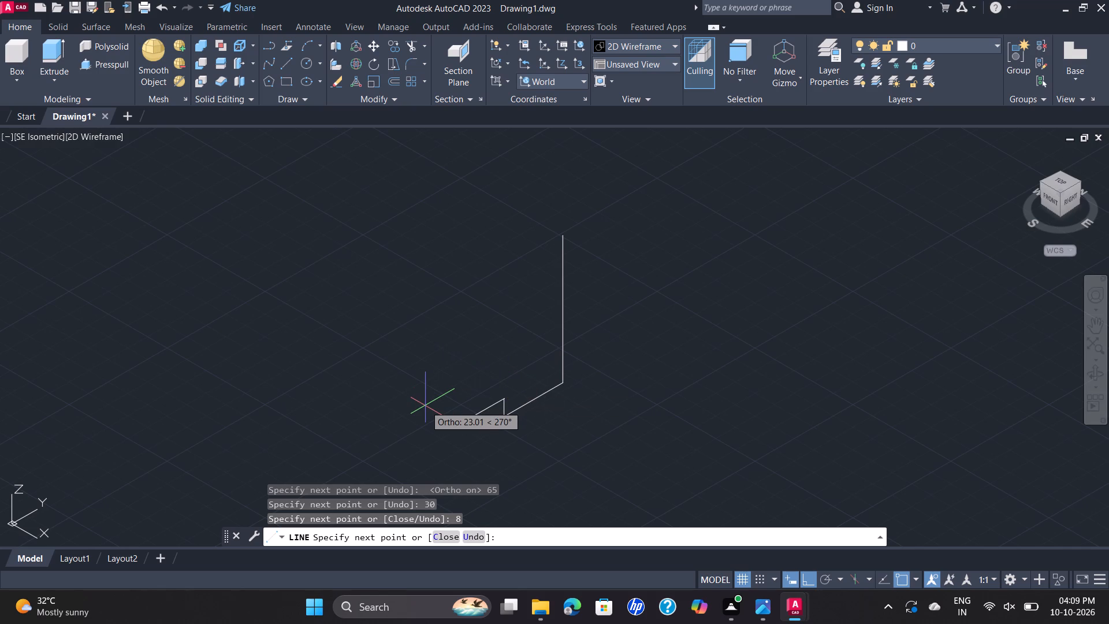
Continue the line from the top of the 8 mm step with 65 mm along -Y, 50 mm along -X and 65 mm along +Y.
type("65")
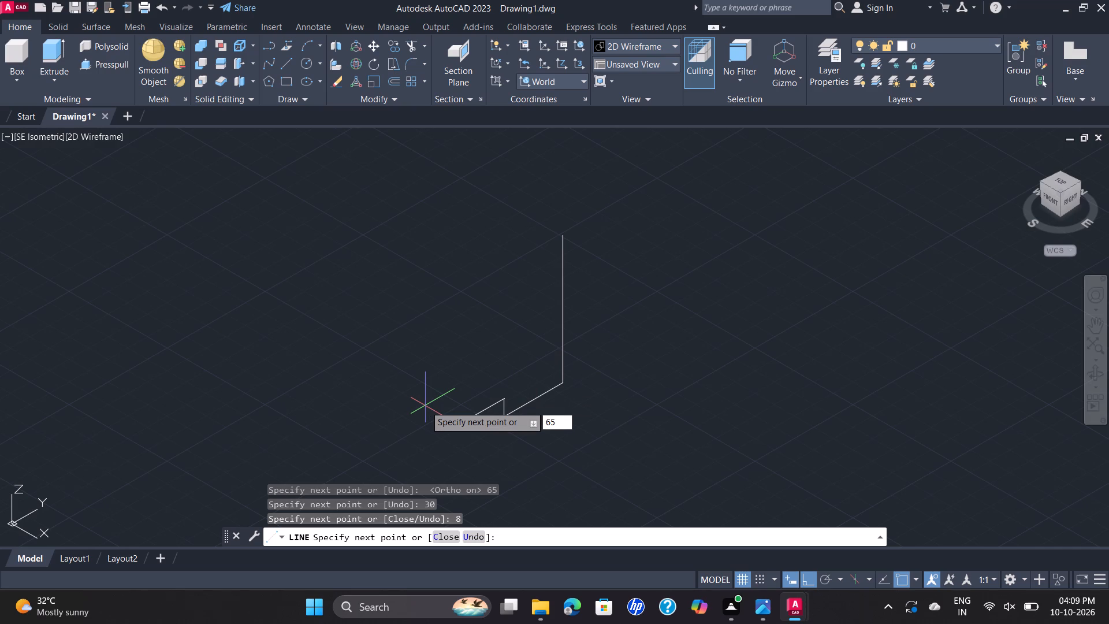
key("Return")
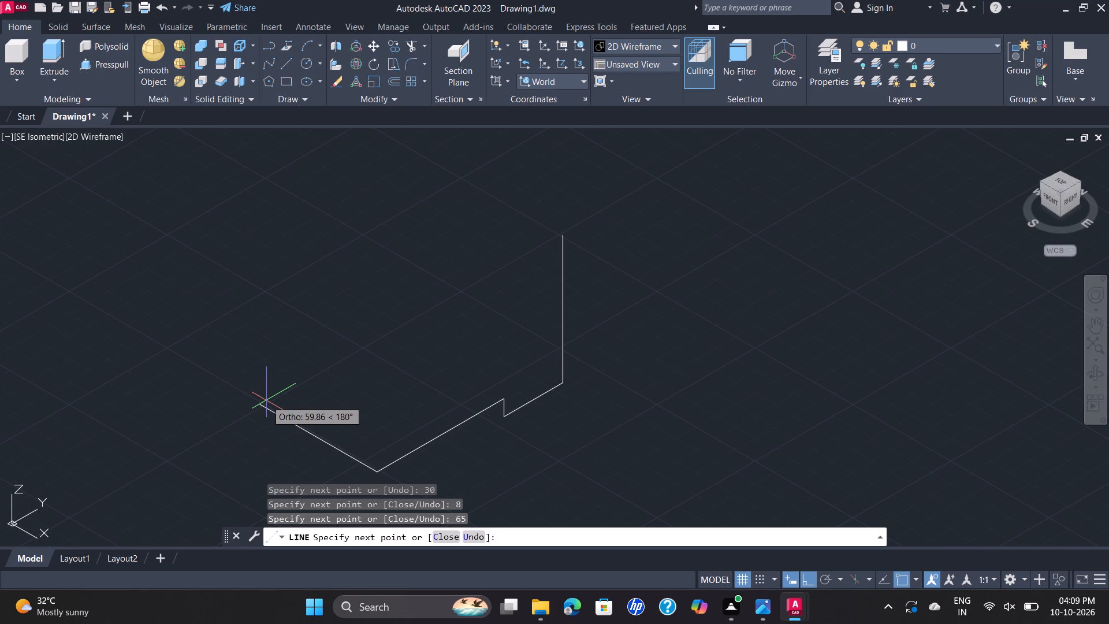
type("50")
key("Return")
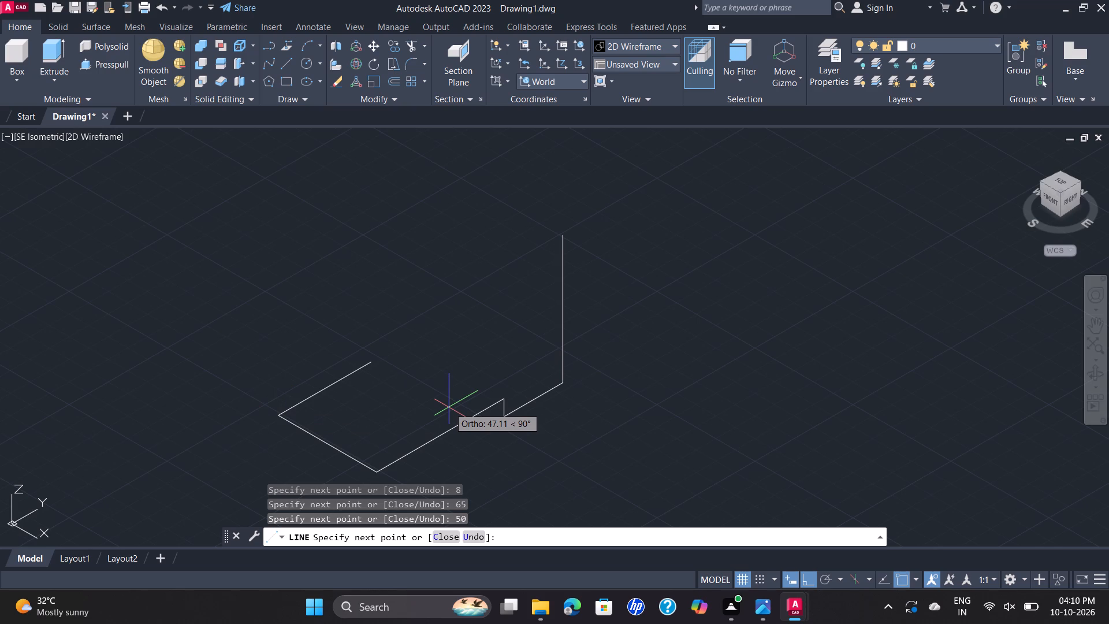
type("65")
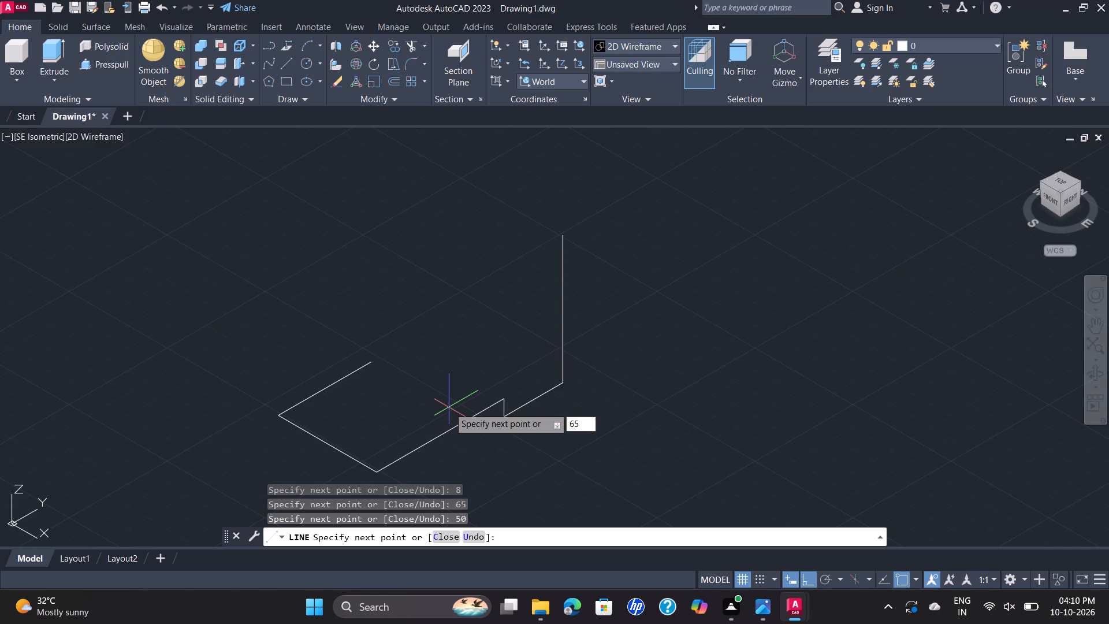
key("Return")
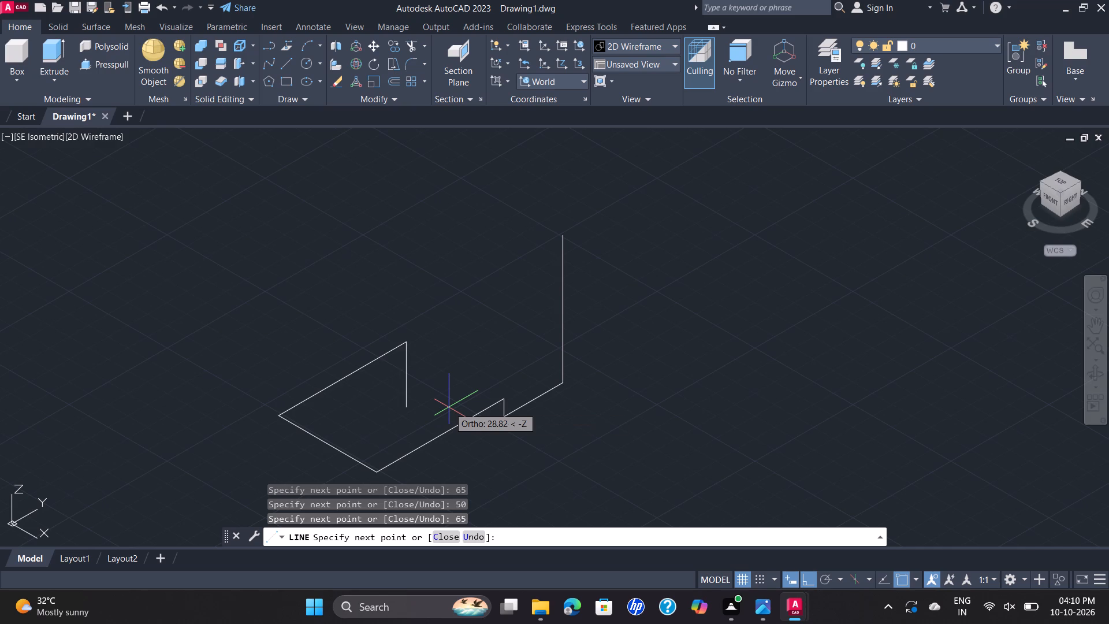
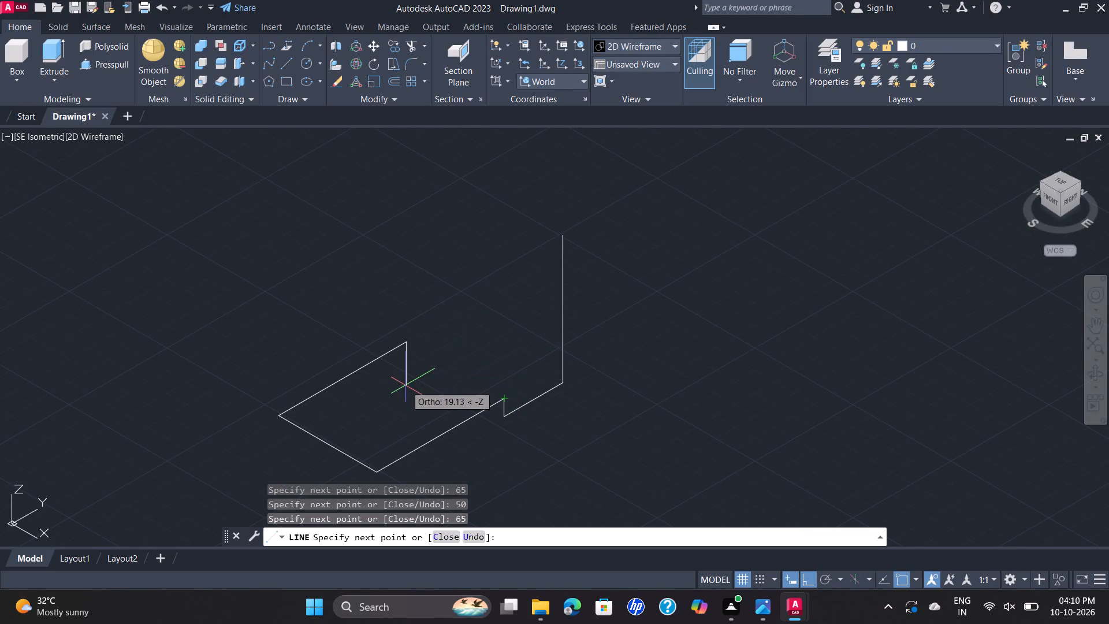
Continue the line with 8 mm along -Z, 30 mm along +Y and 65 mm along +Z, and close it at the outline's start point.
key("8")
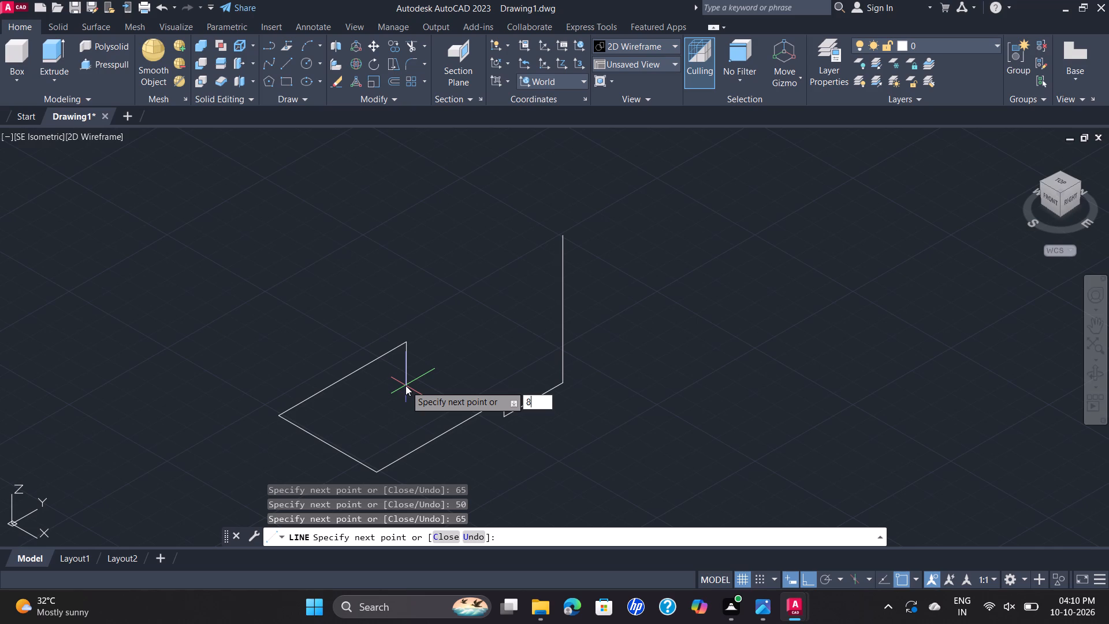
key("Return")
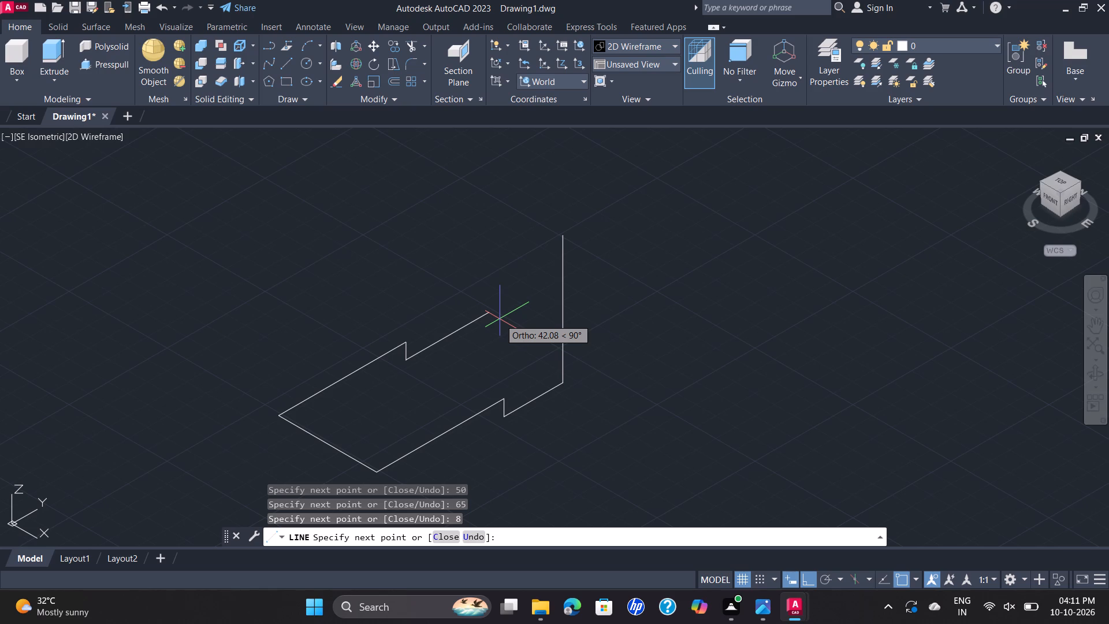
type("30")
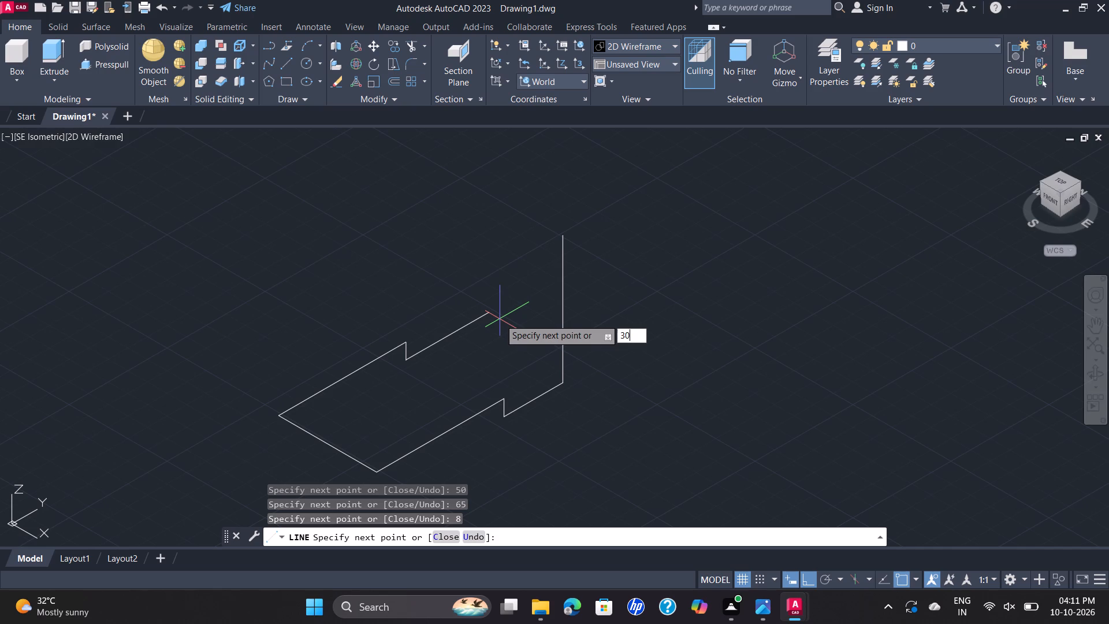
key("Return")
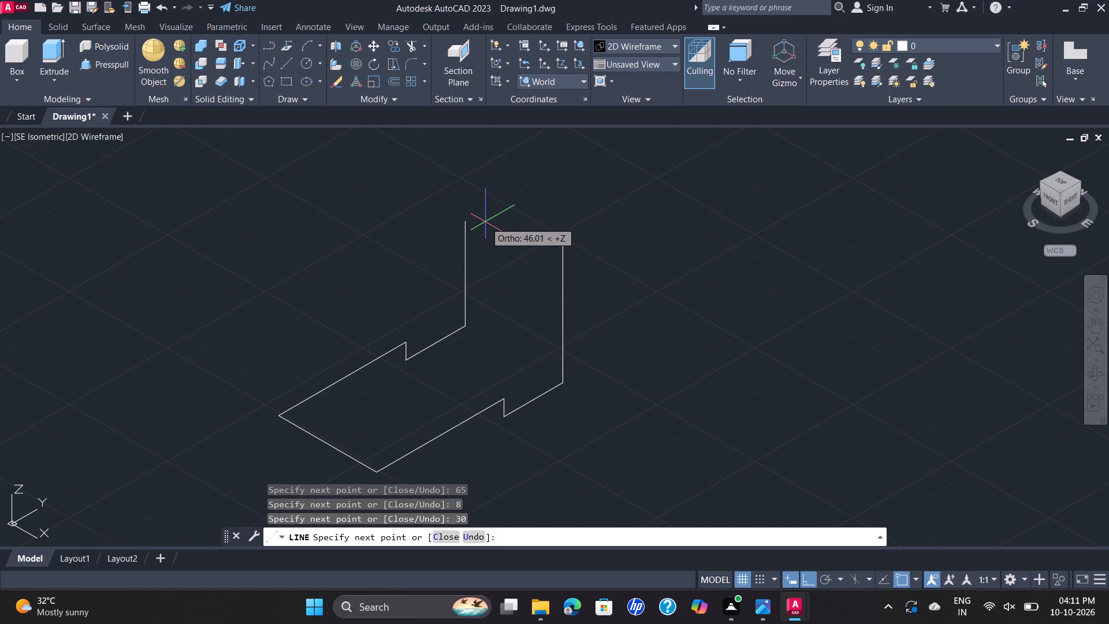
type("65")
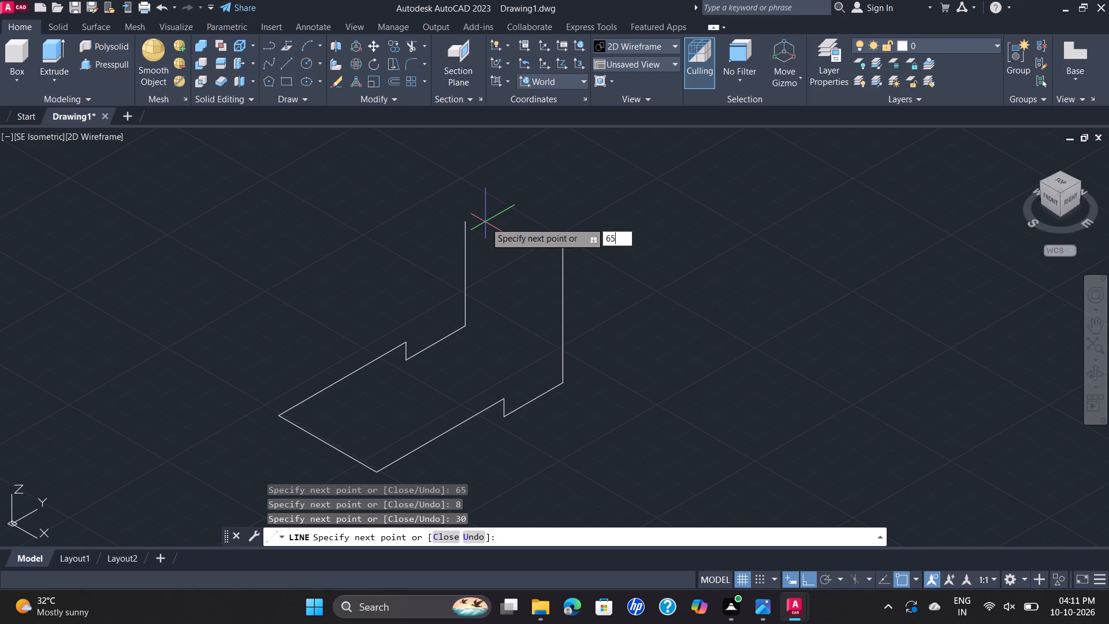
key("Return")
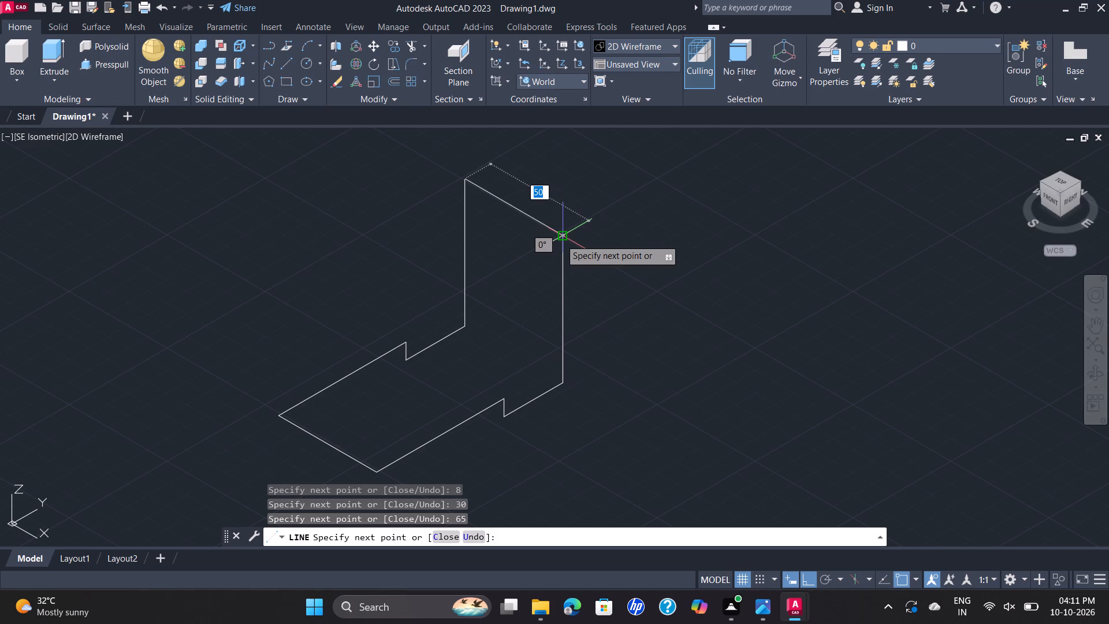
left_click(560, 239)
key("Escape")
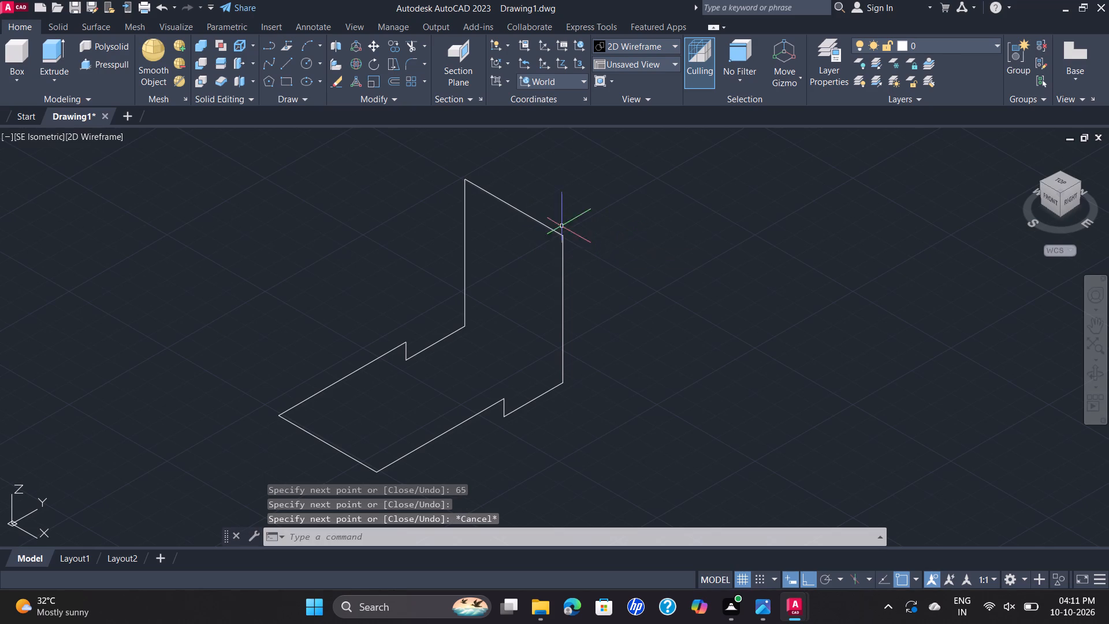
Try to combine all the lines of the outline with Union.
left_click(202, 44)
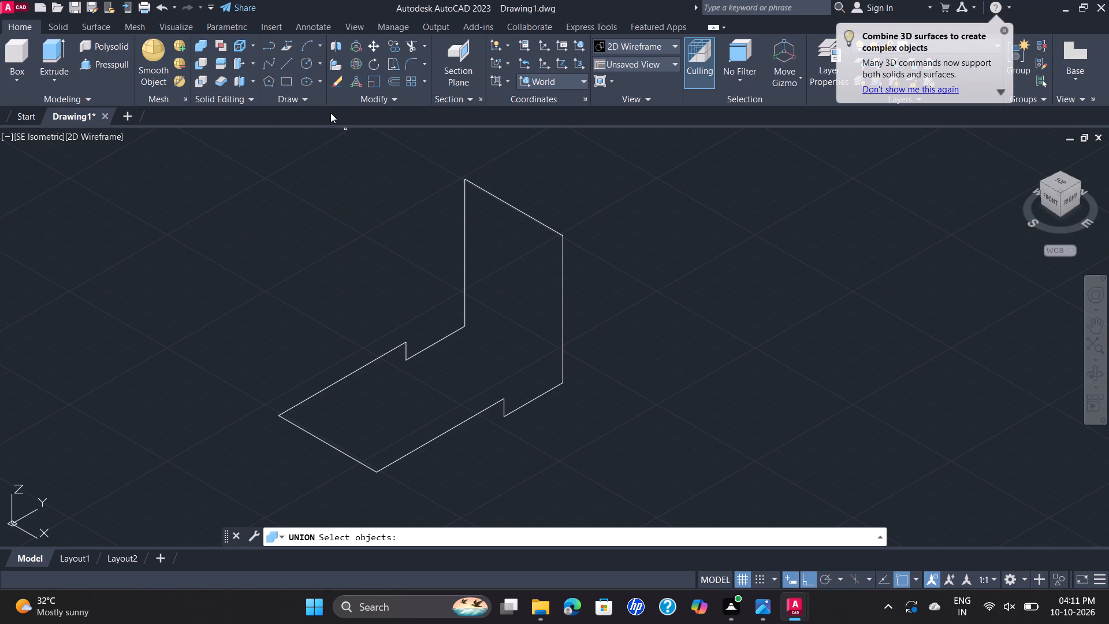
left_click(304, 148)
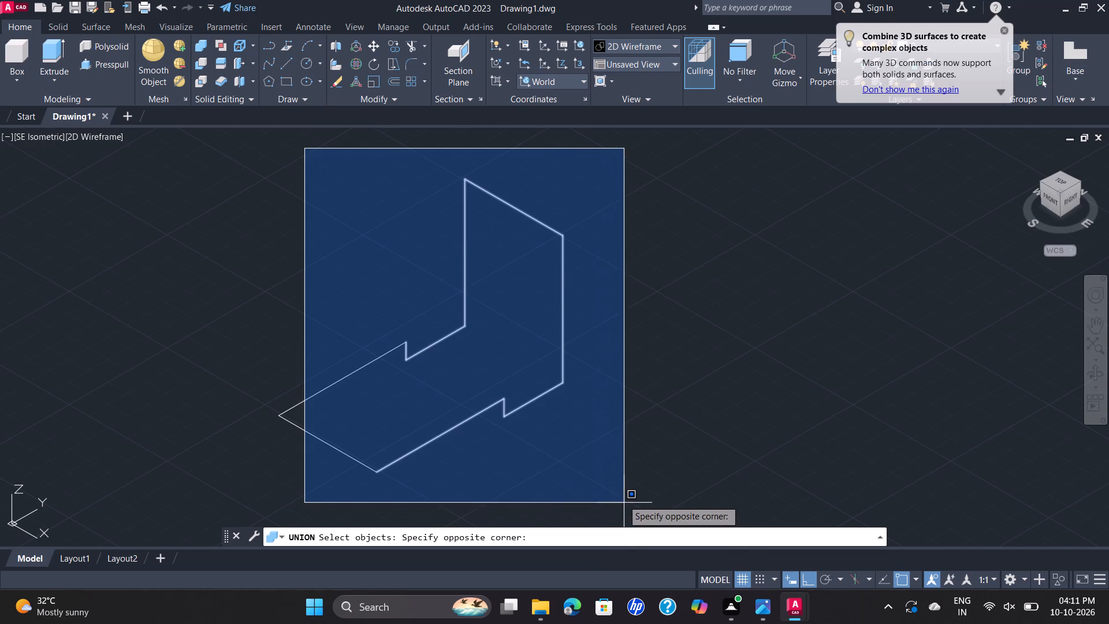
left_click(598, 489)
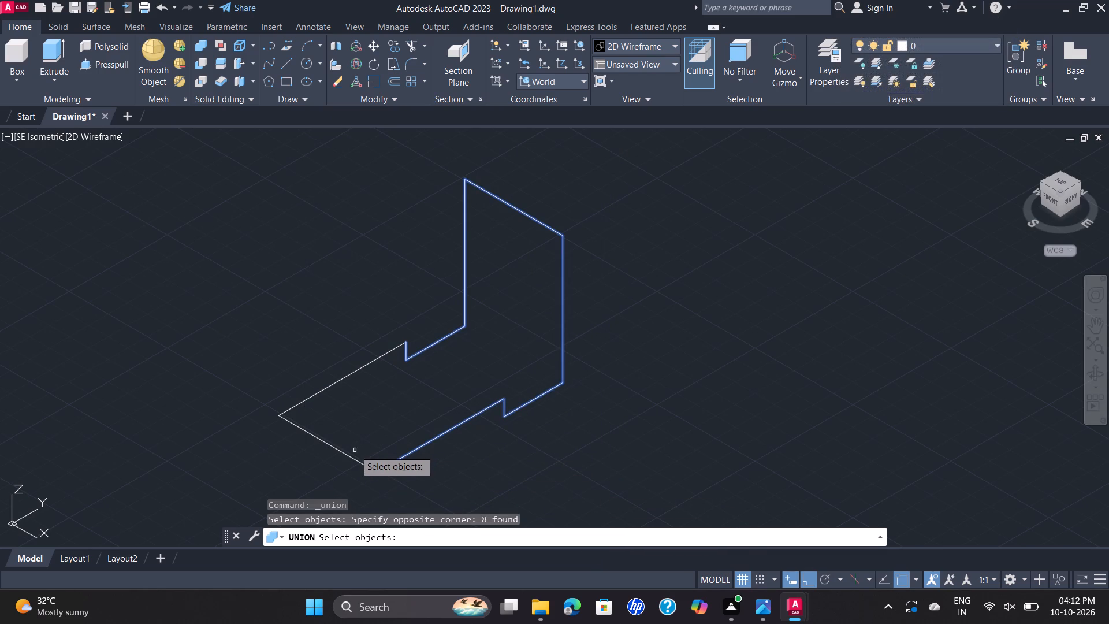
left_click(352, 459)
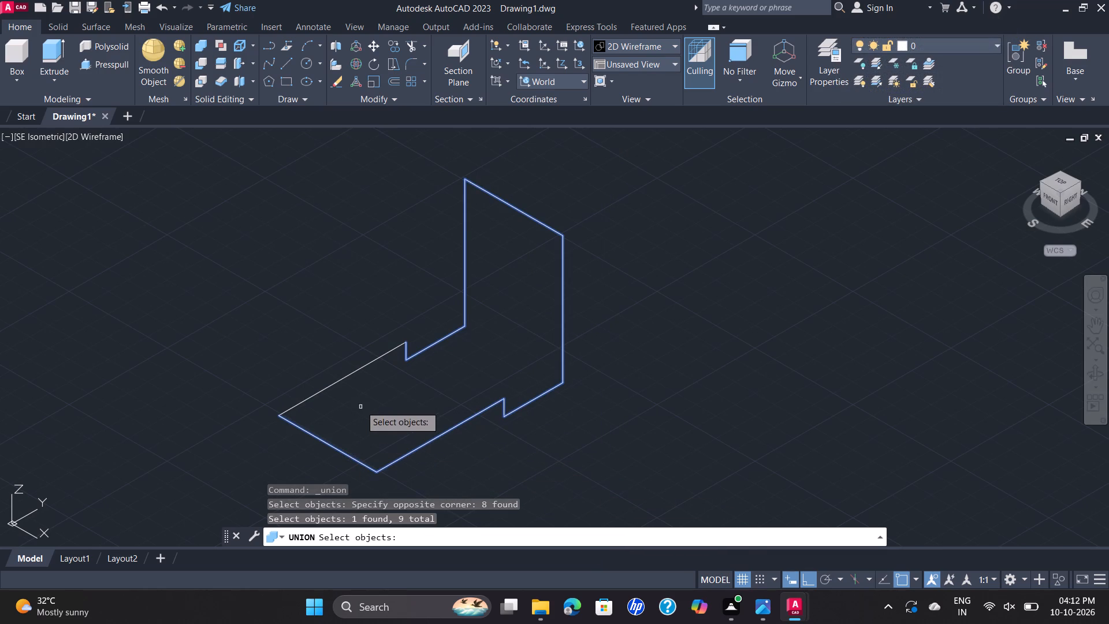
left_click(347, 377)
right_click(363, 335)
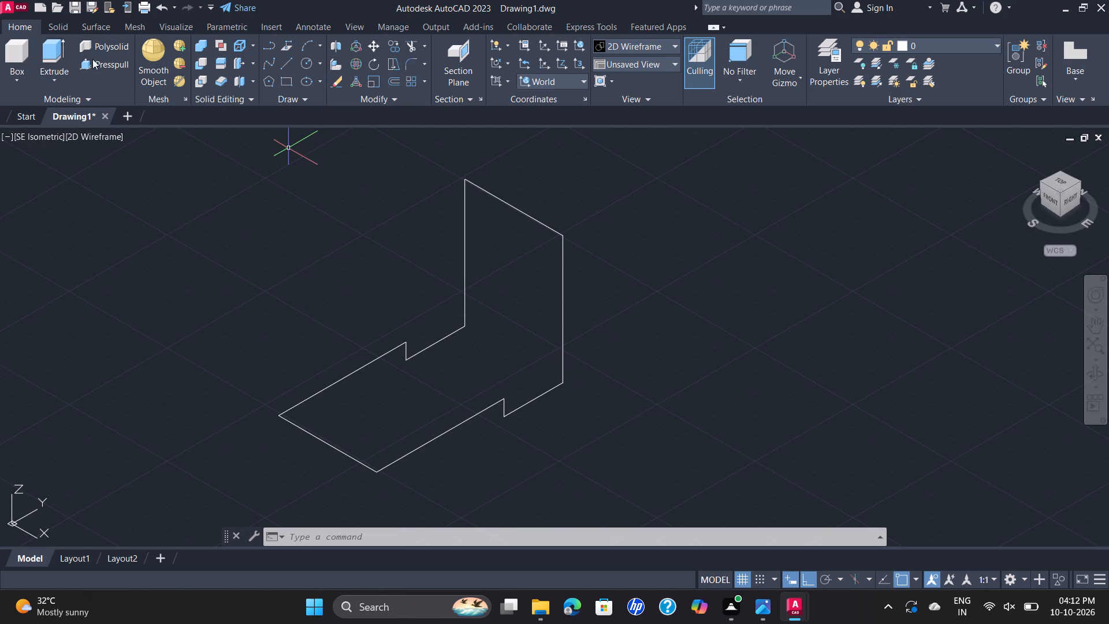
Draw a line along +Y from the top of each 8 mm step to the adjacent tall vertical edge.
left_click(286, 60)
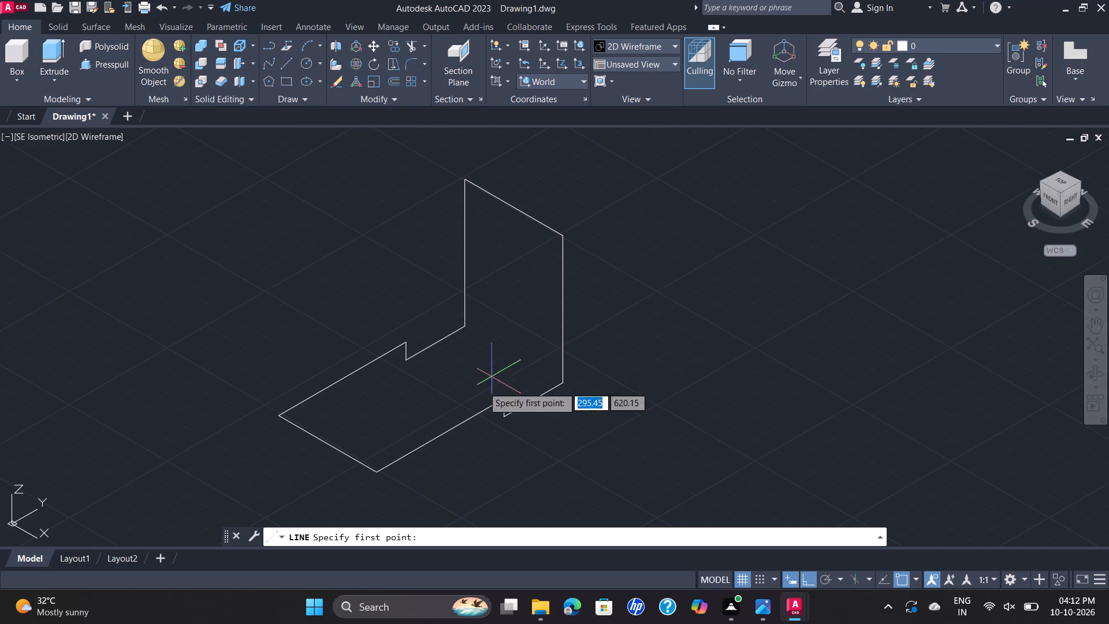
left_click(407, 343)
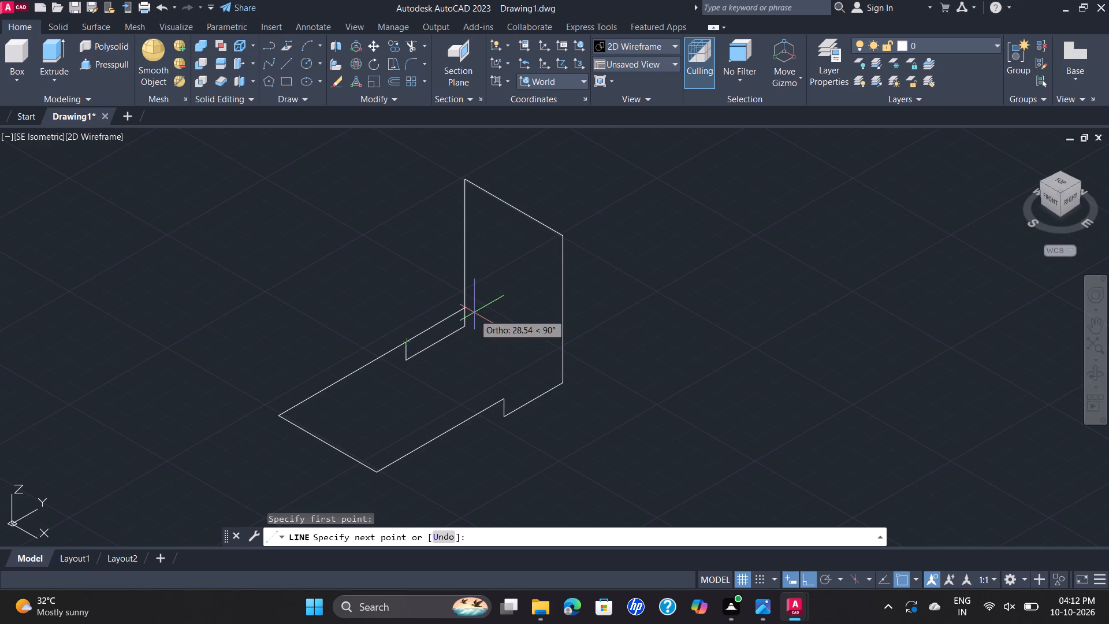
left_click(465, 310)
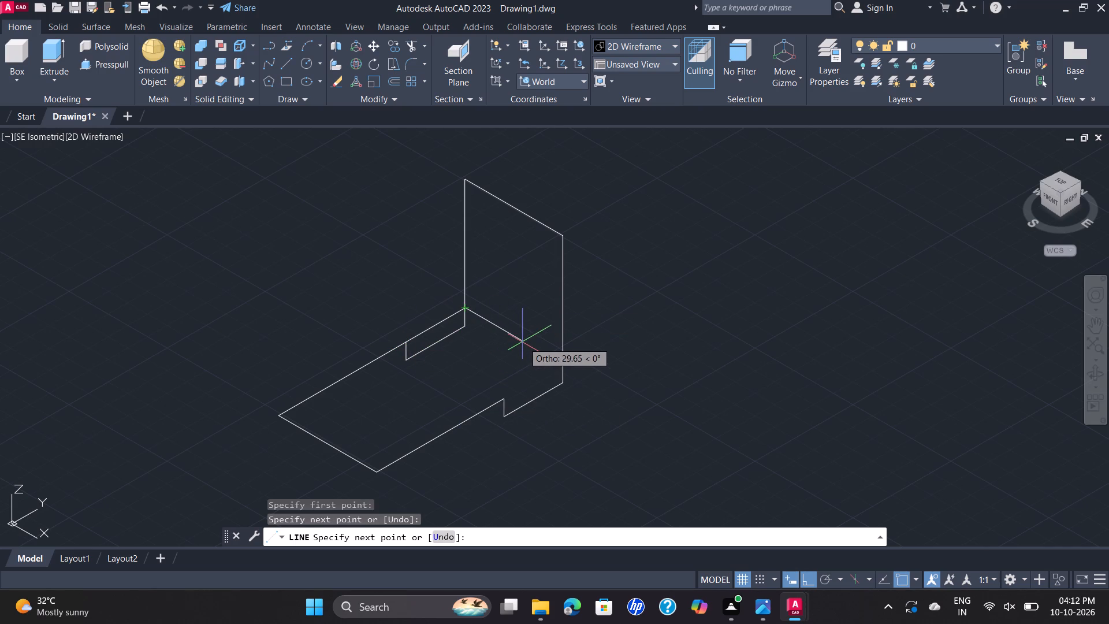
key("Escape")
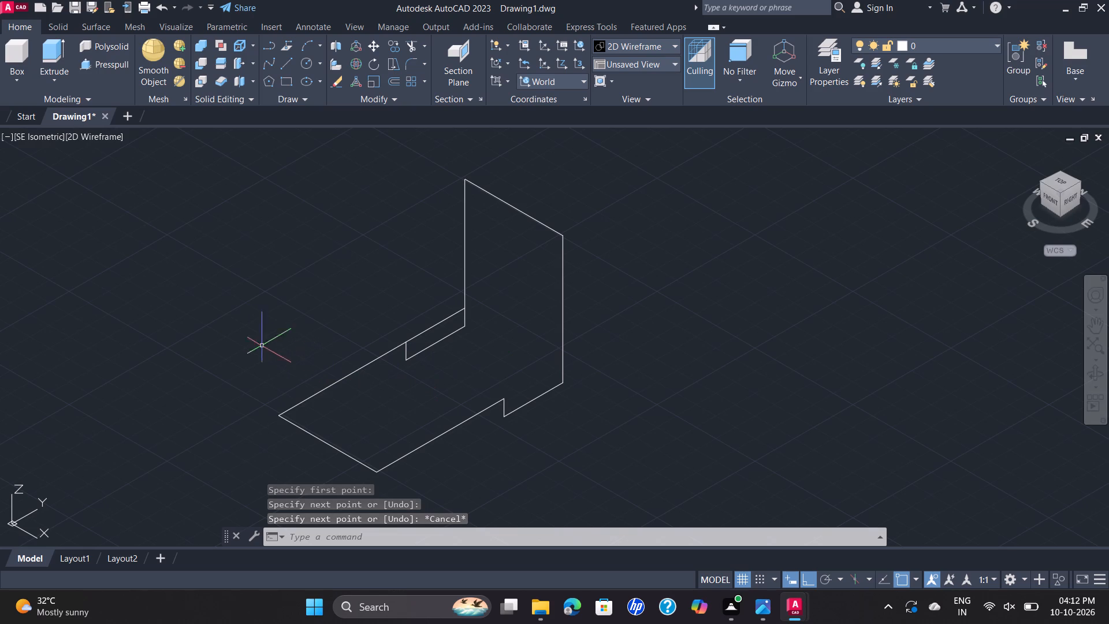
left_click(293, 64)
left_click(504, 401)
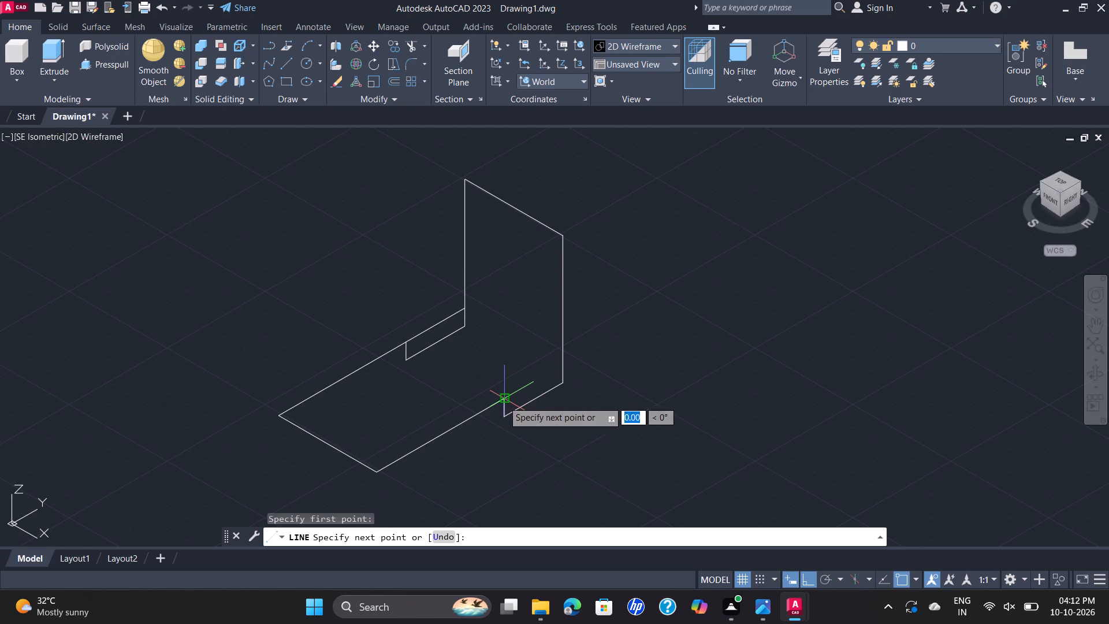
left_click(560, 365)
key("Escape")
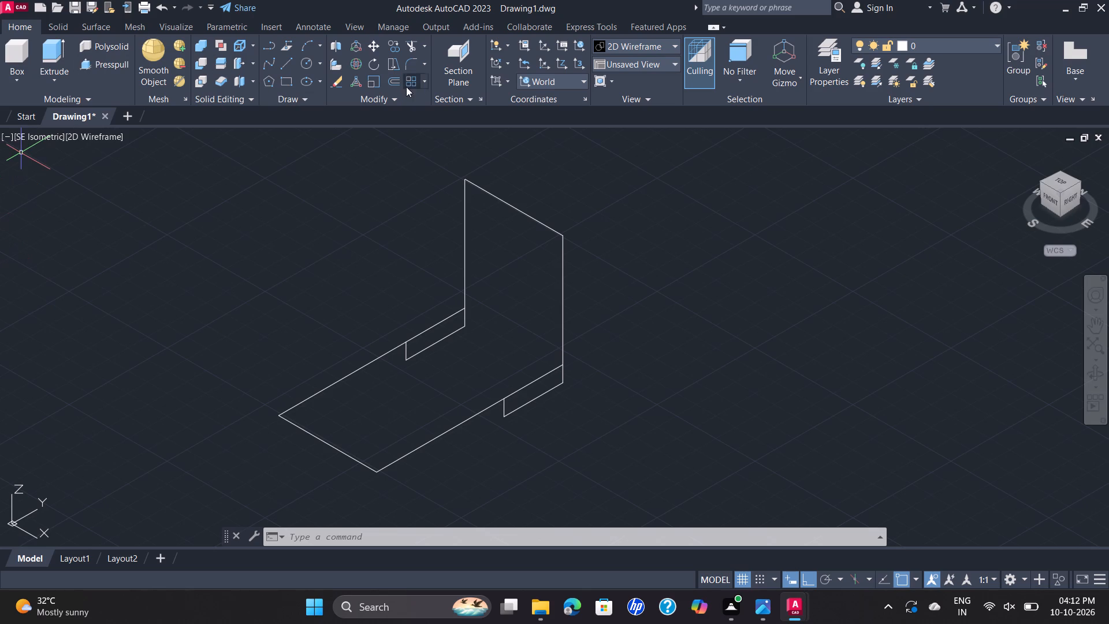
Fillet both outer corners at the free end of the base outline with a 5 mm radius.
left_click(416, 66)
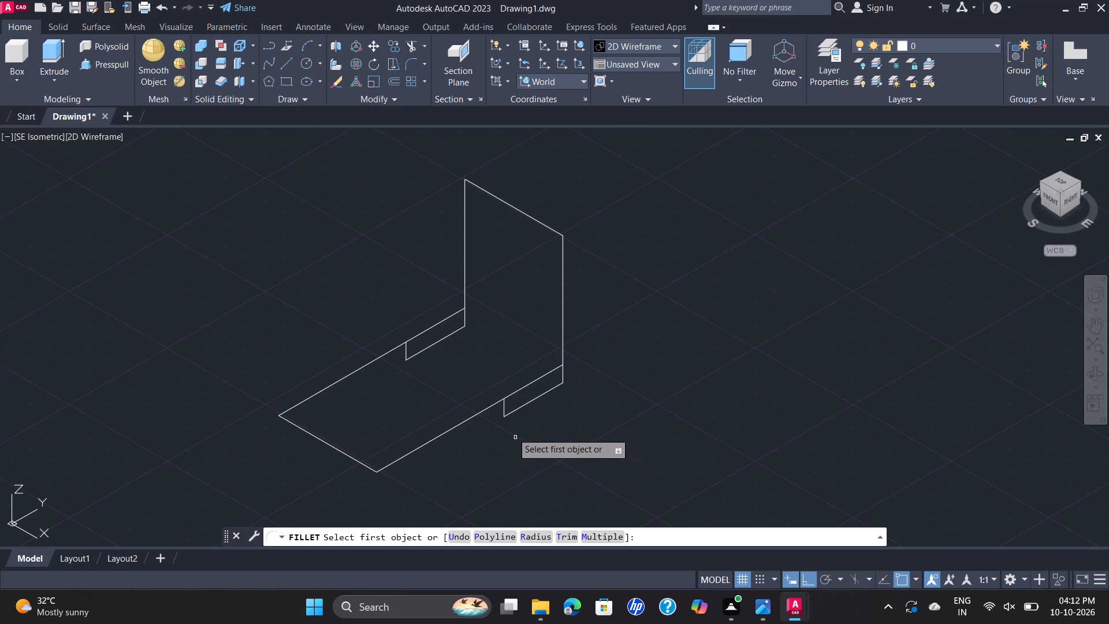
left_click(419, 449)
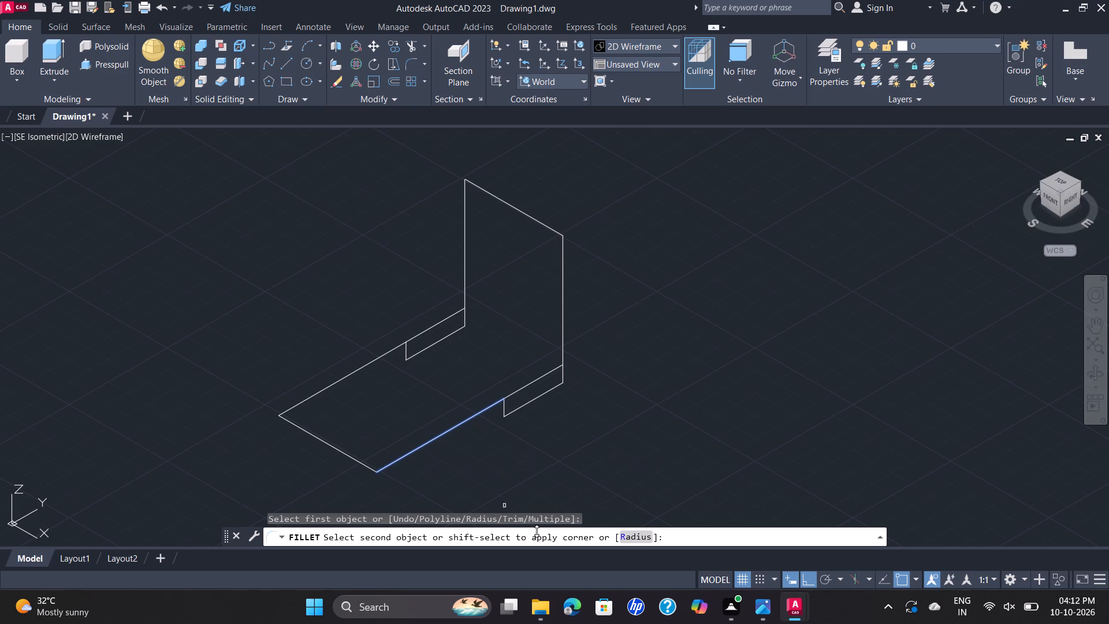
left_click(635, 539)
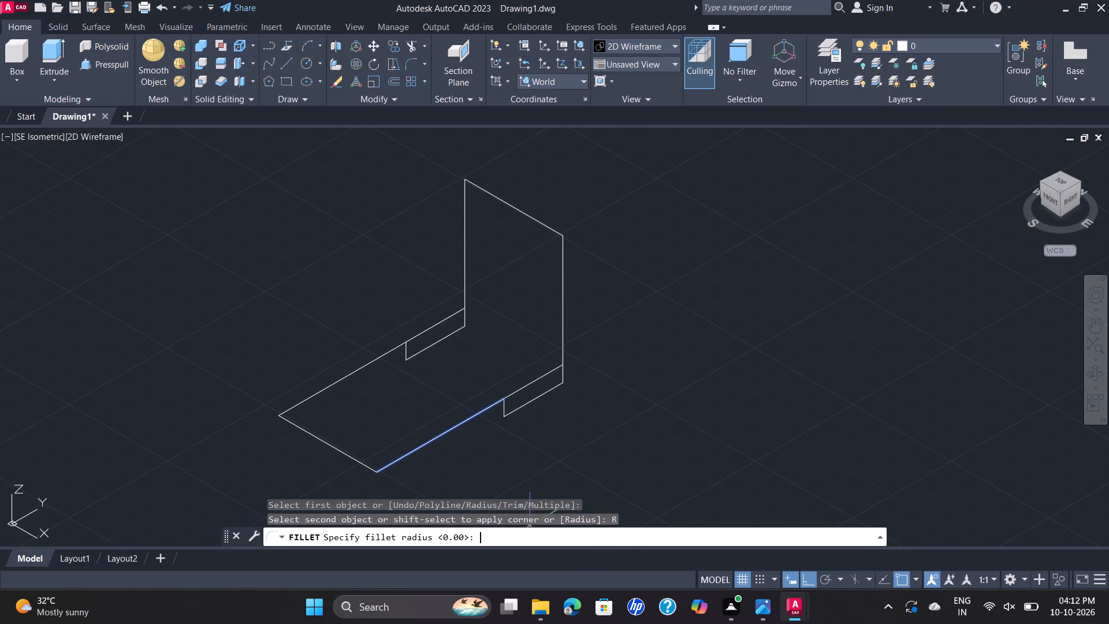
key("5")
key("Return")
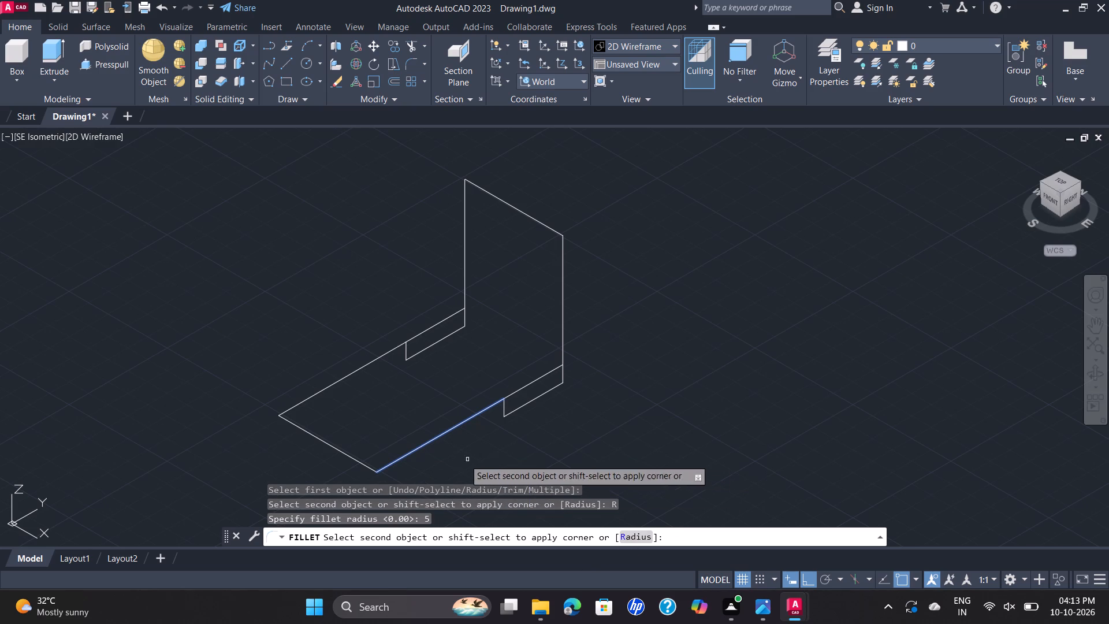
left_click(347, 455)
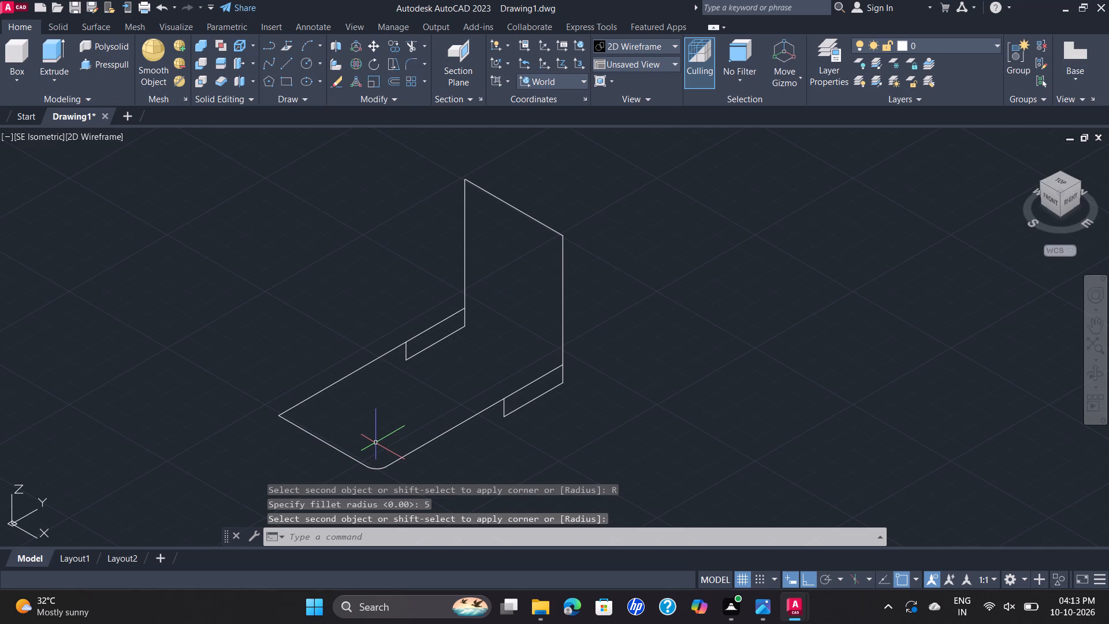
key("space")
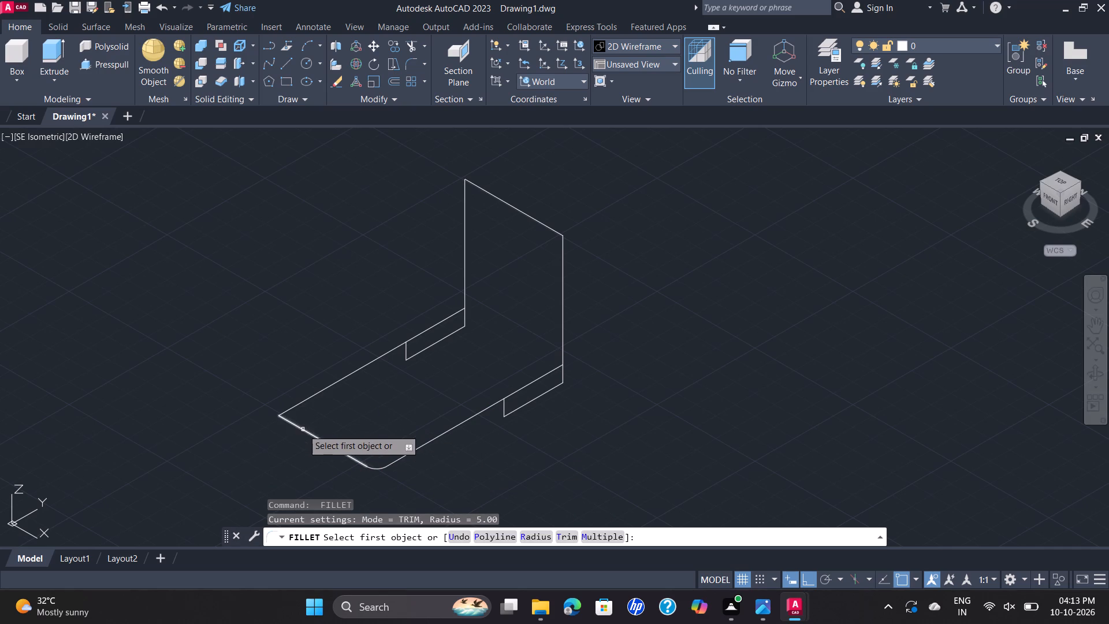
left_click(303, 429)
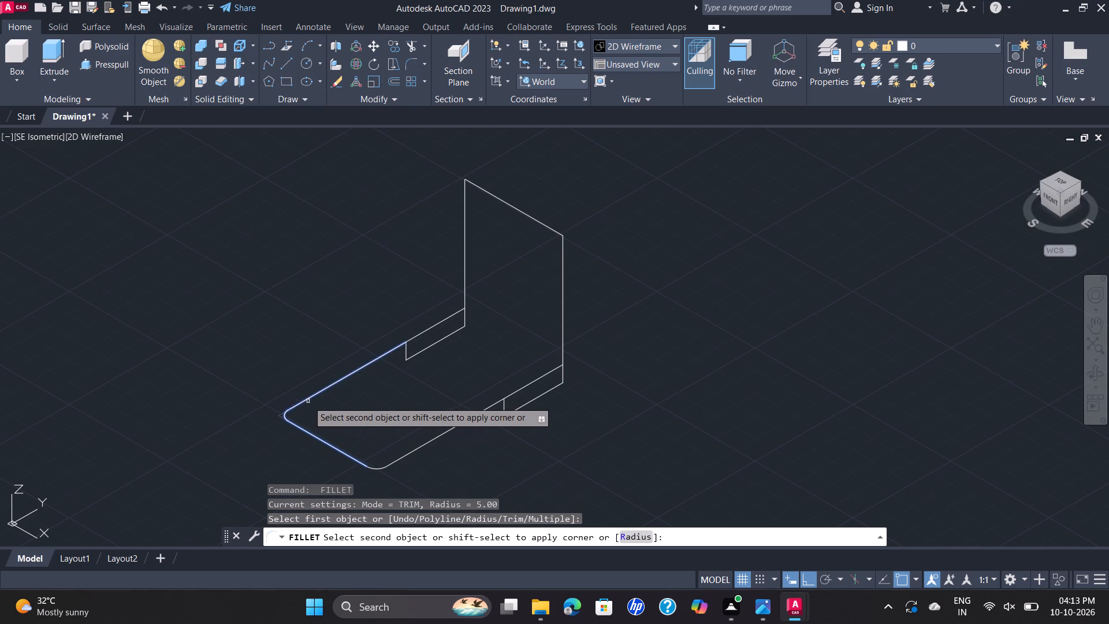
left_click(308, 401)
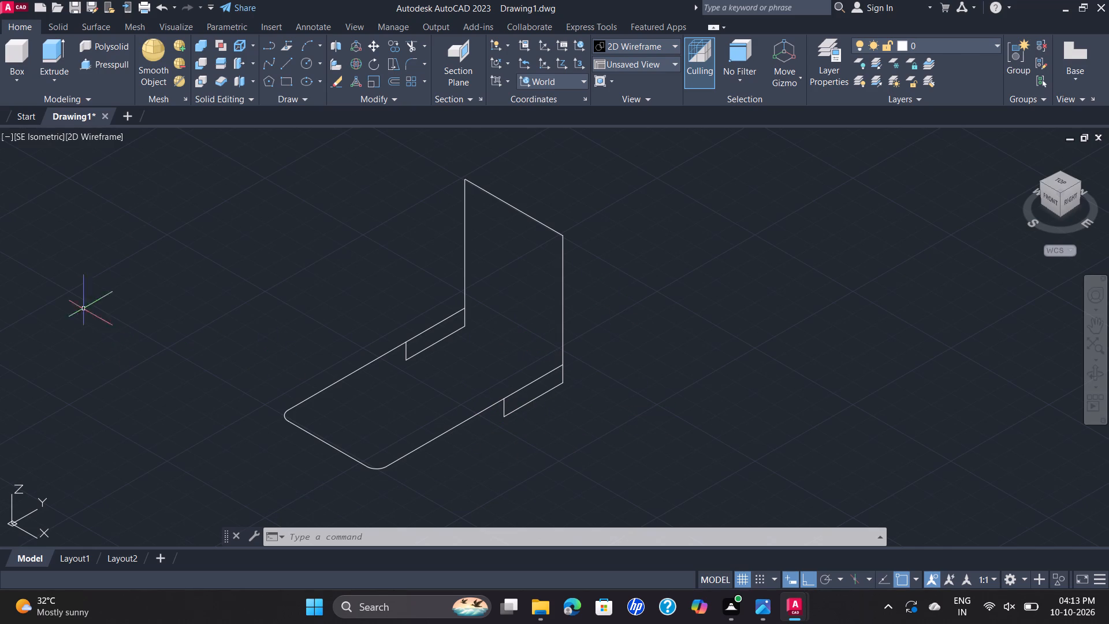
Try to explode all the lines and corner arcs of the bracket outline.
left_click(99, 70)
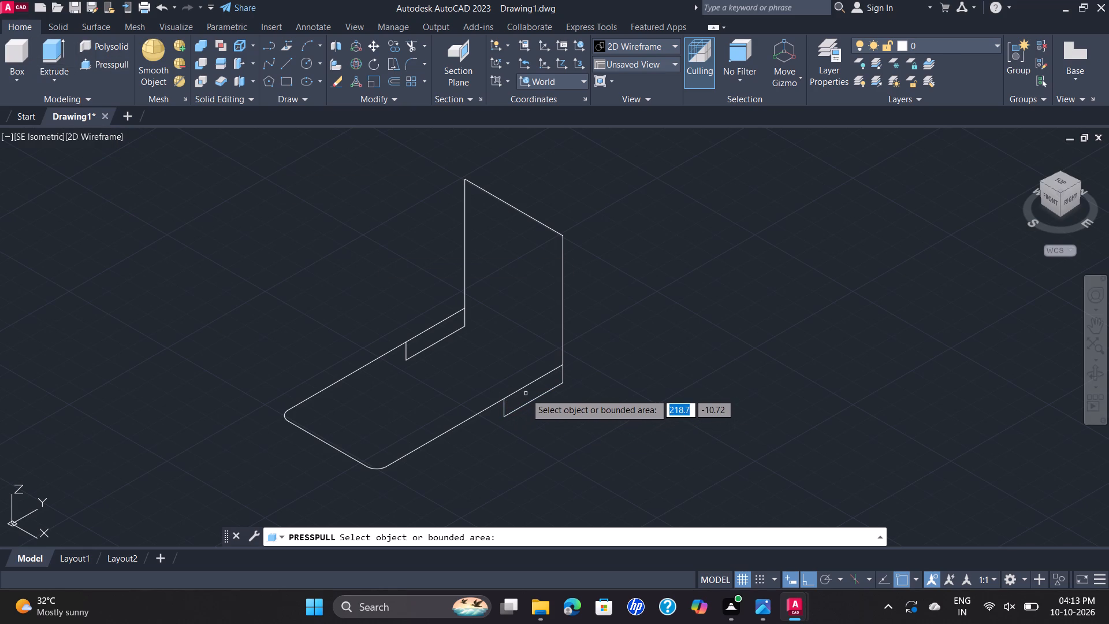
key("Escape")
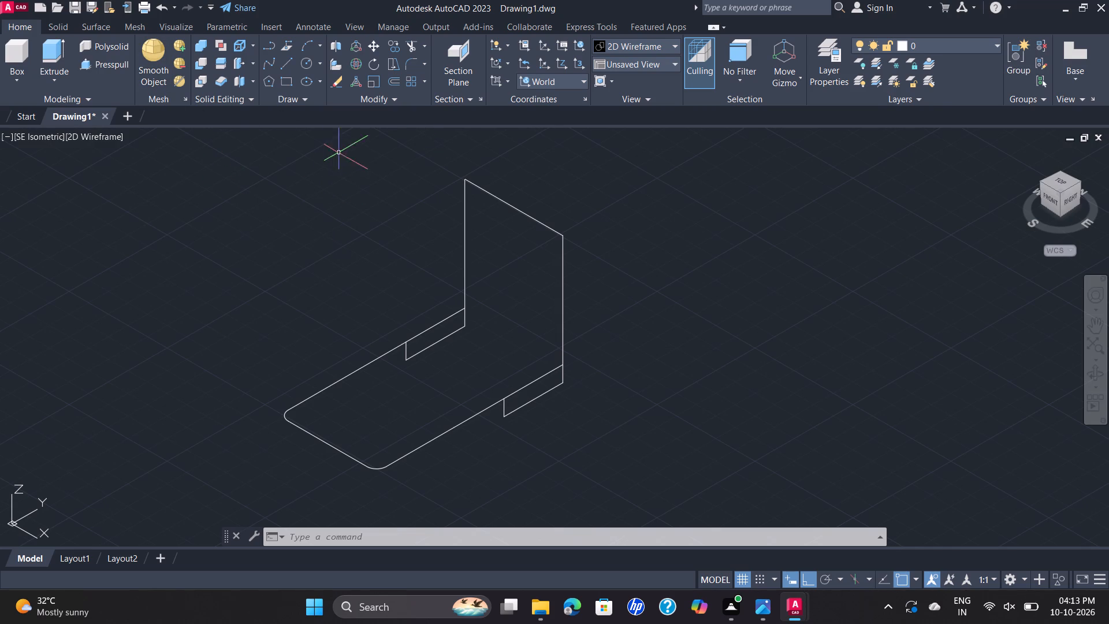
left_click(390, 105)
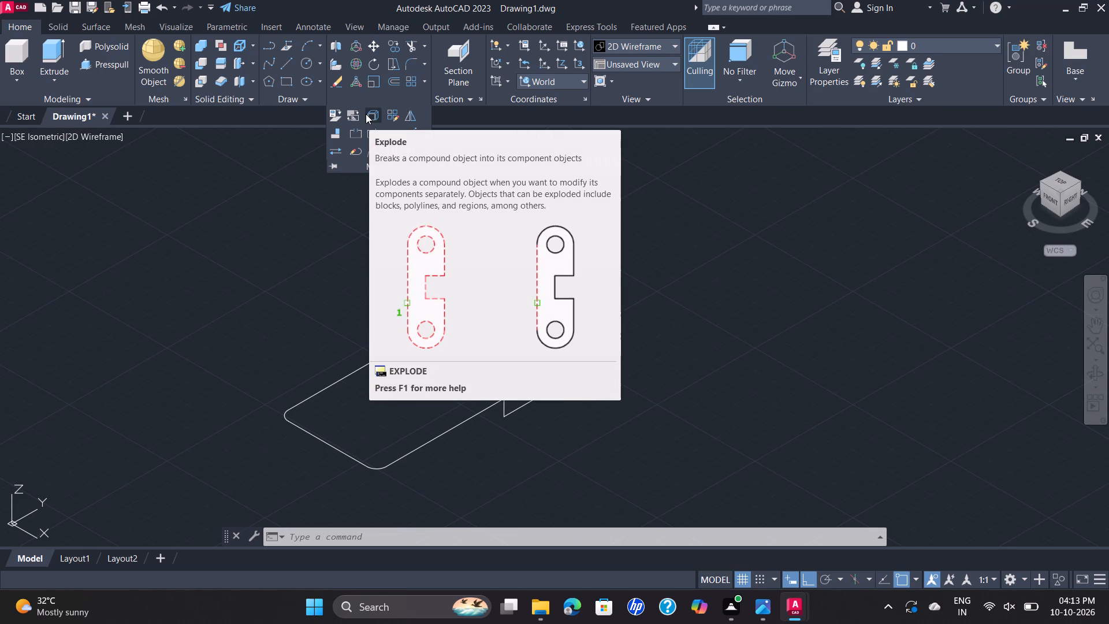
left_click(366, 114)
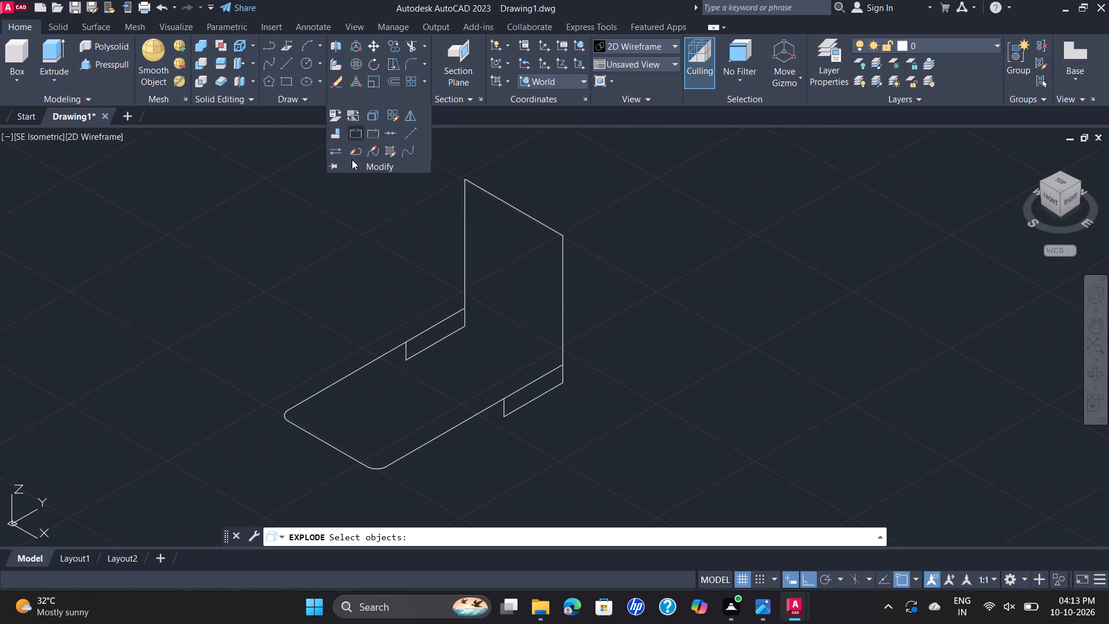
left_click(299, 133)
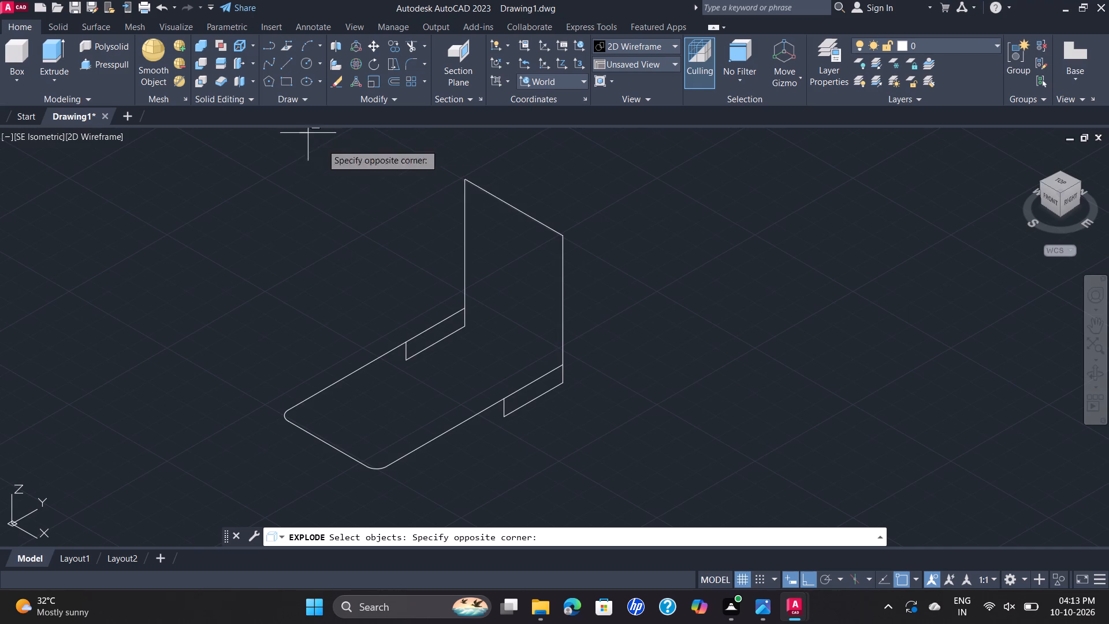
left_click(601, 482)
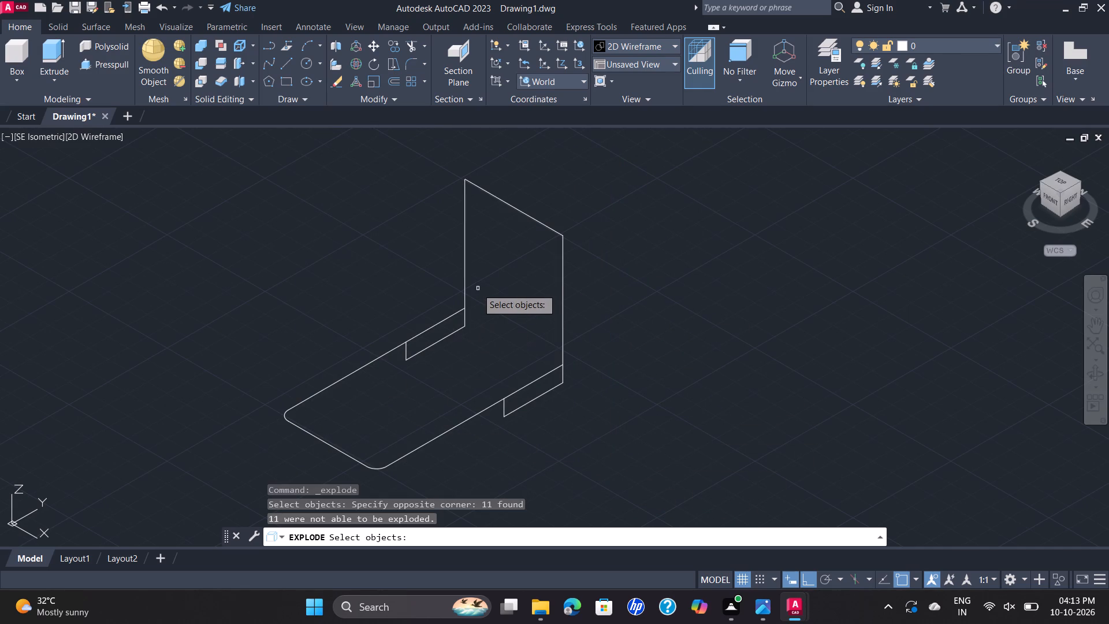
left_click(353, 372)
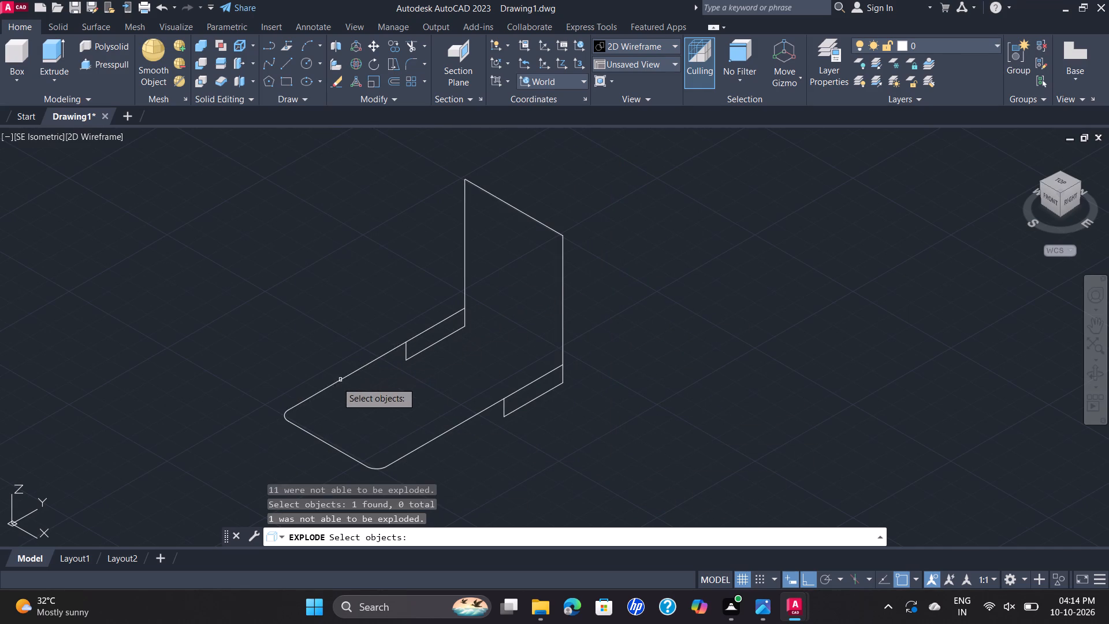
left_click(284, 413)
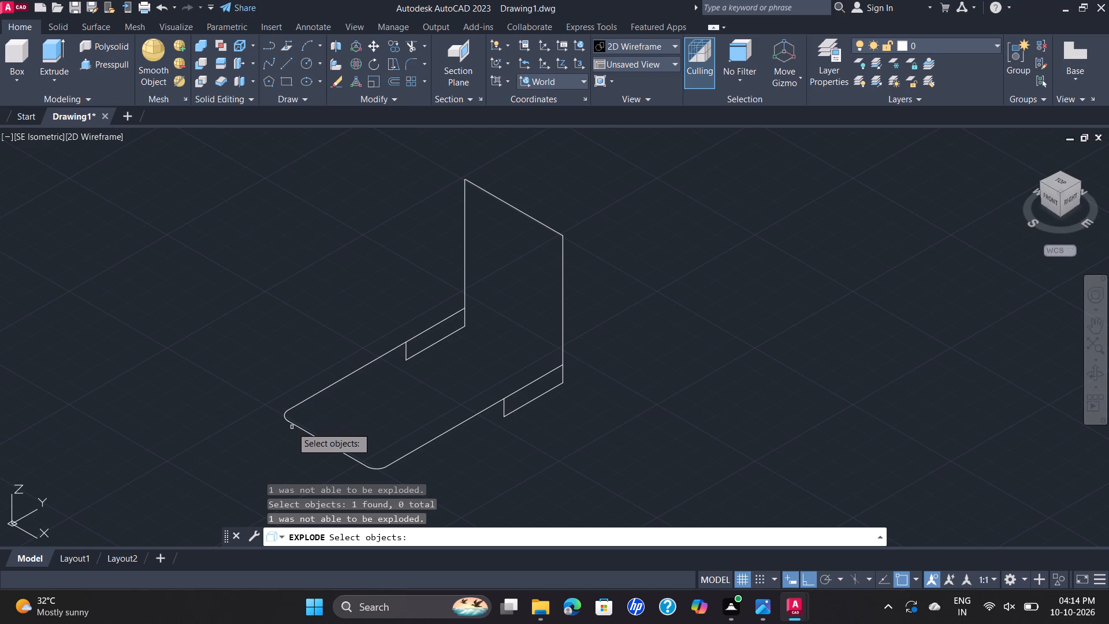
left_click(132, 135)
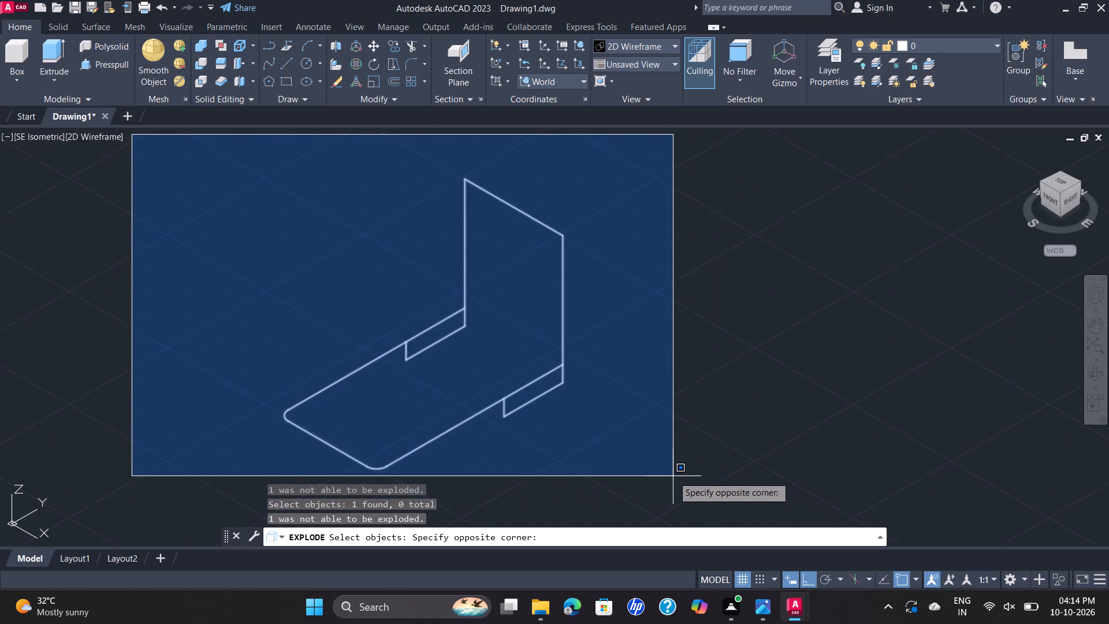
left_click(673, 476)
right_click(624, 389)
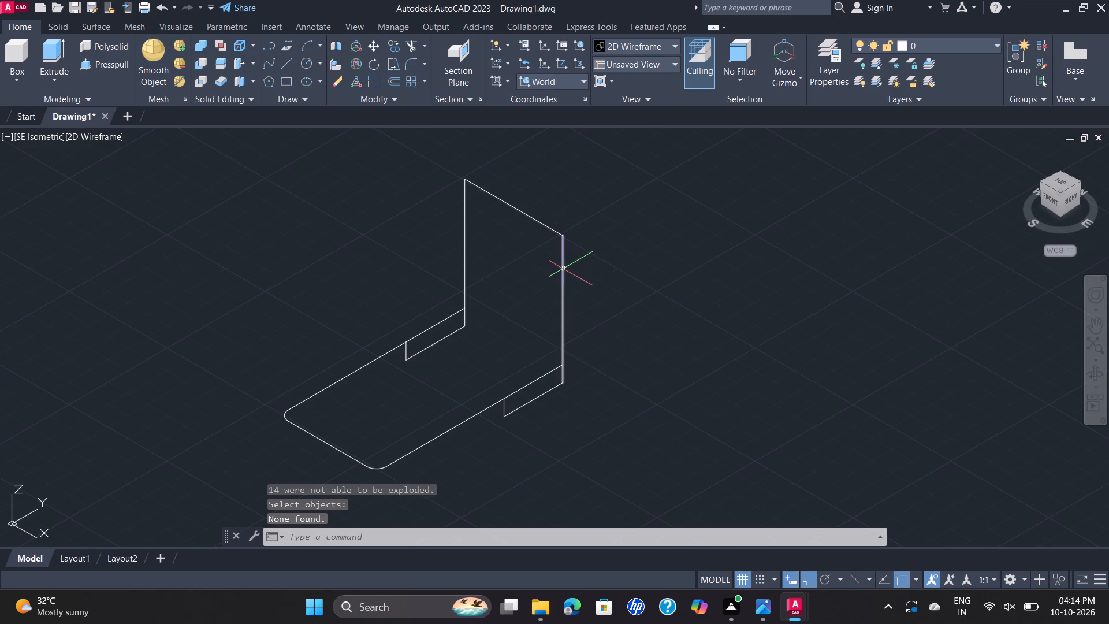
Regenerate the model display.
left_click(47, 61)
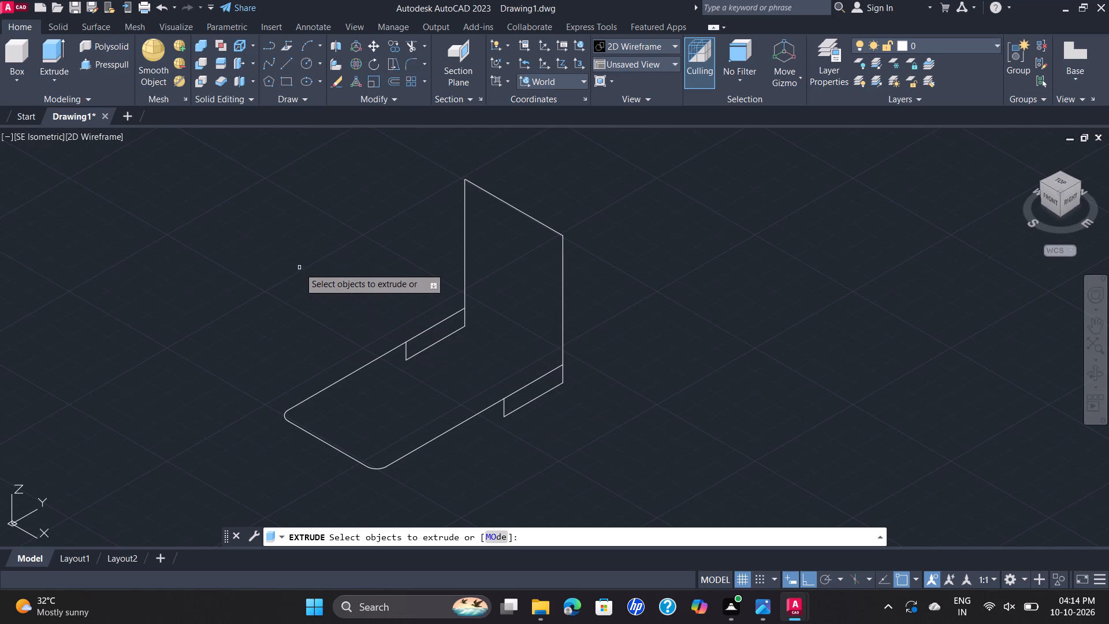
key("Escape")
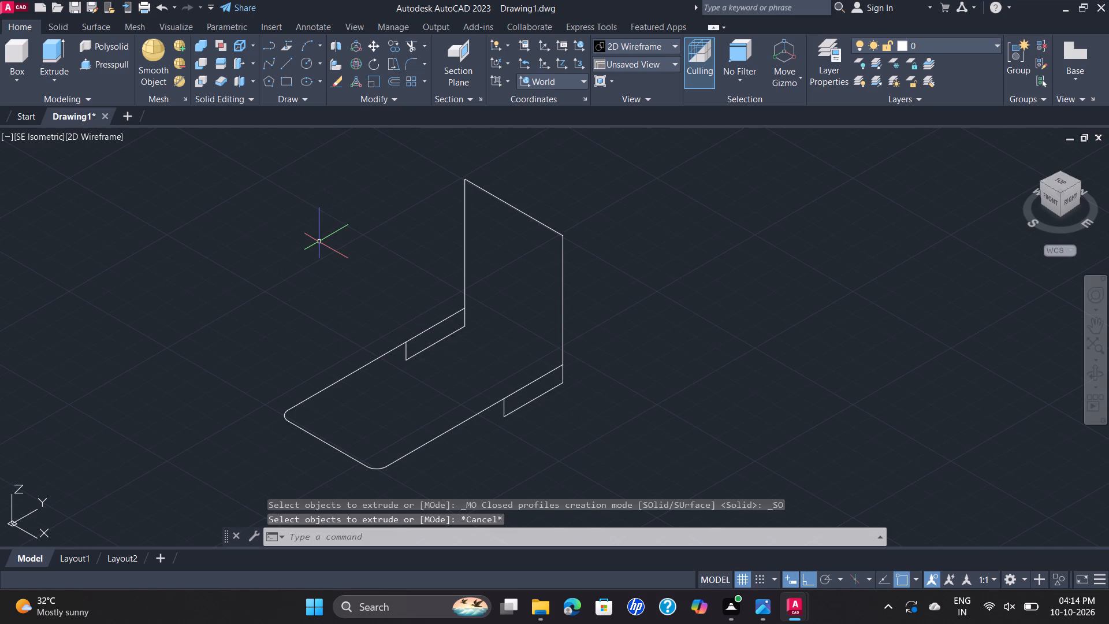
type("RE")
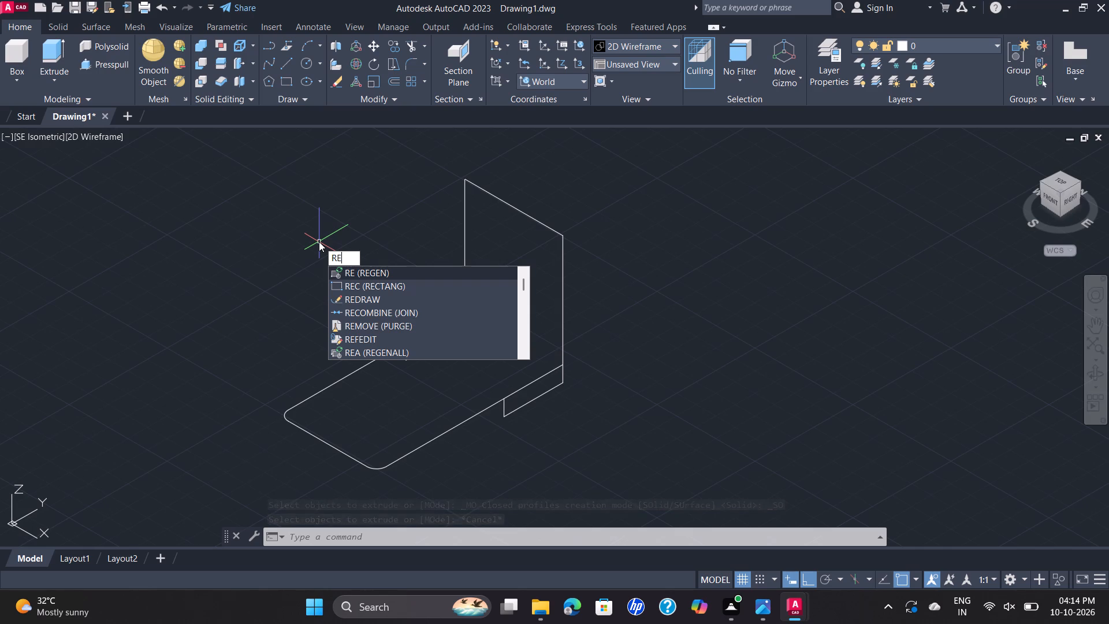
left_click(389, 271)
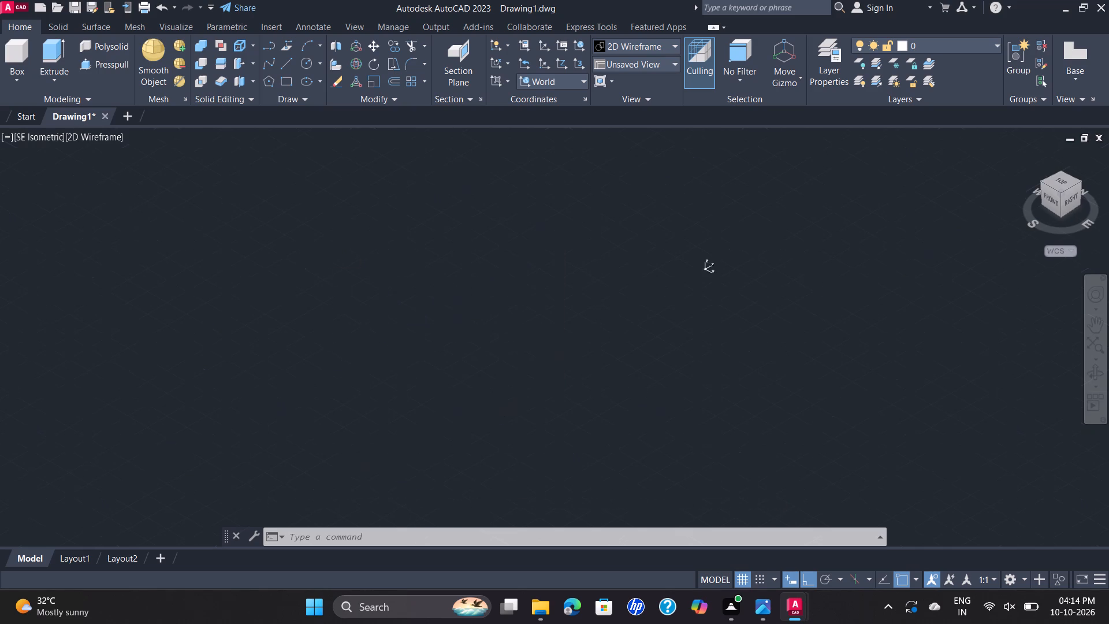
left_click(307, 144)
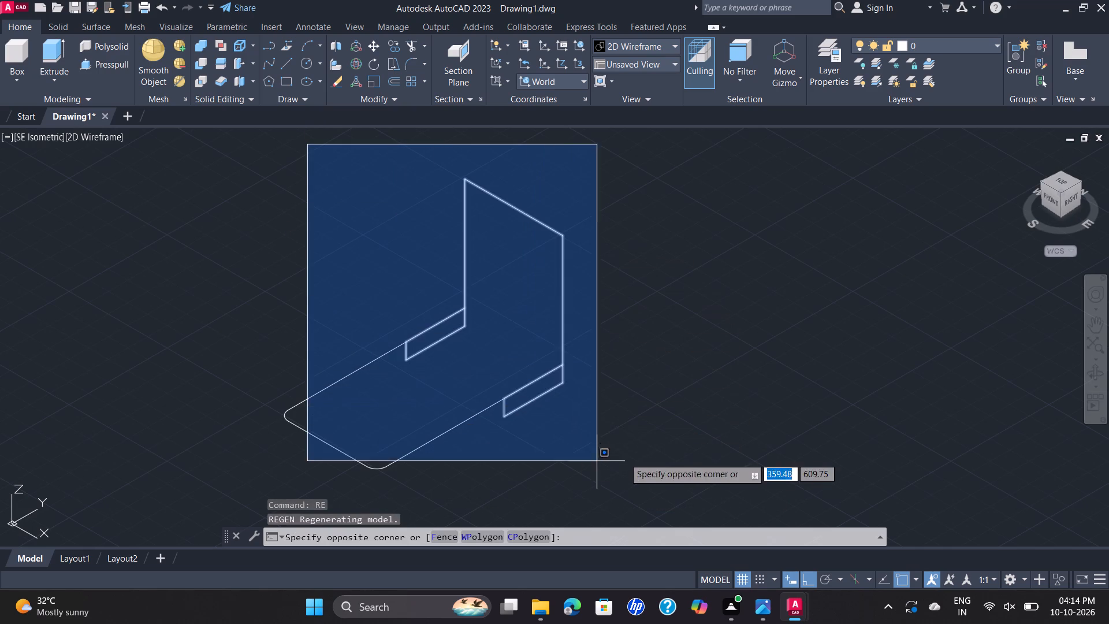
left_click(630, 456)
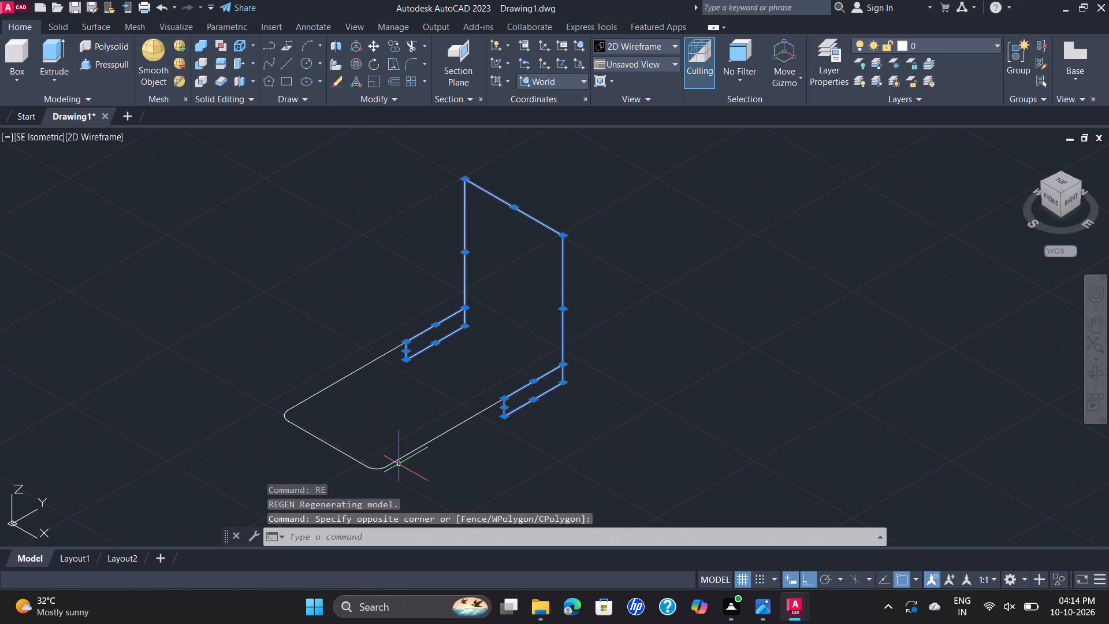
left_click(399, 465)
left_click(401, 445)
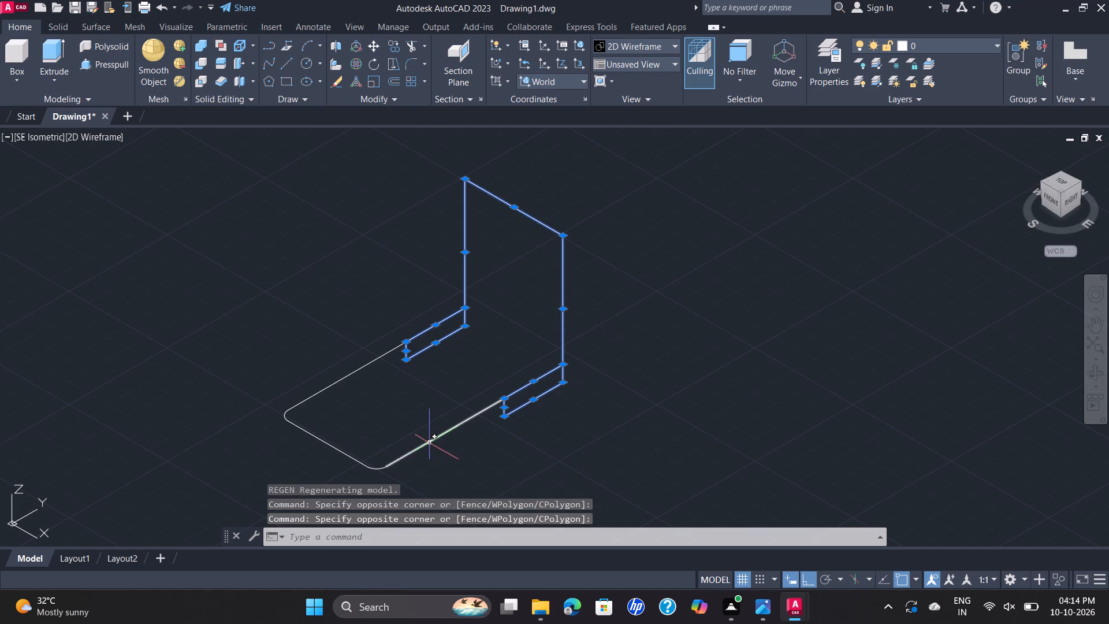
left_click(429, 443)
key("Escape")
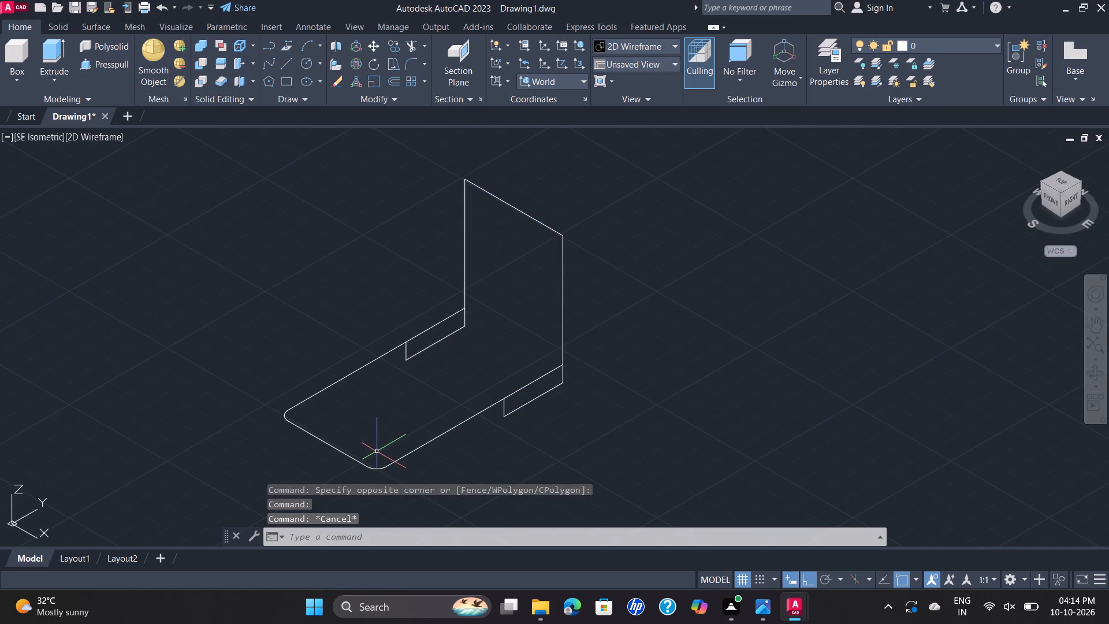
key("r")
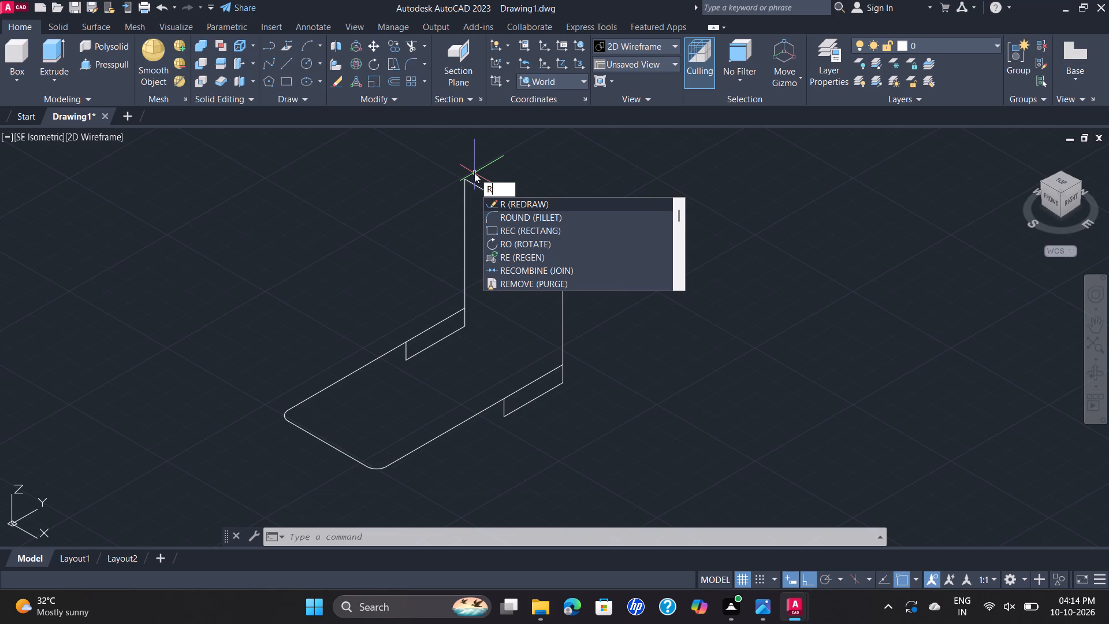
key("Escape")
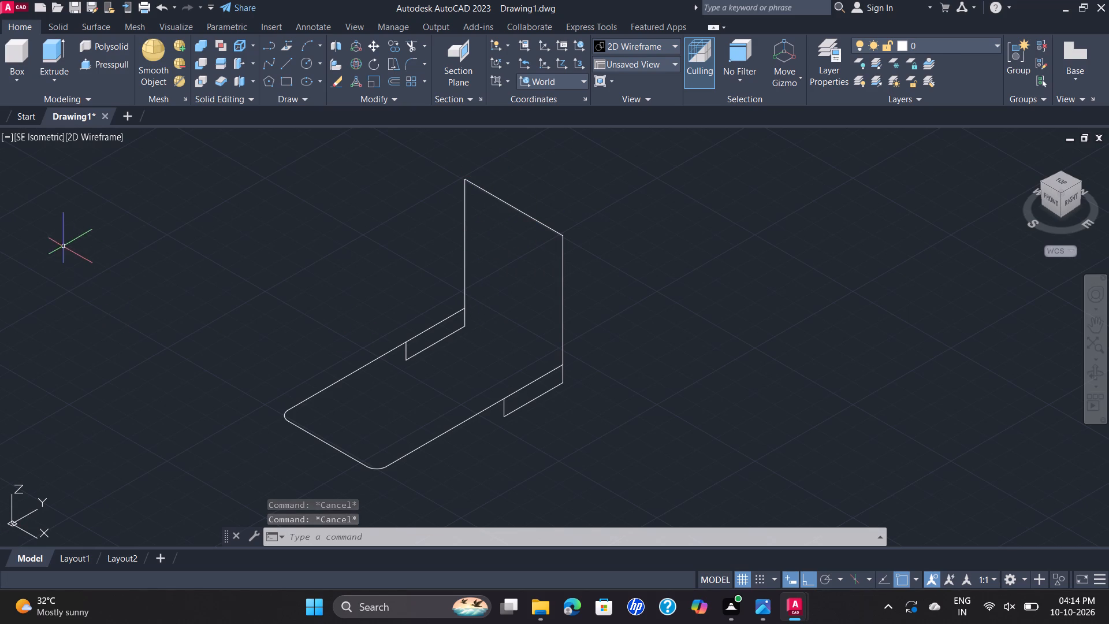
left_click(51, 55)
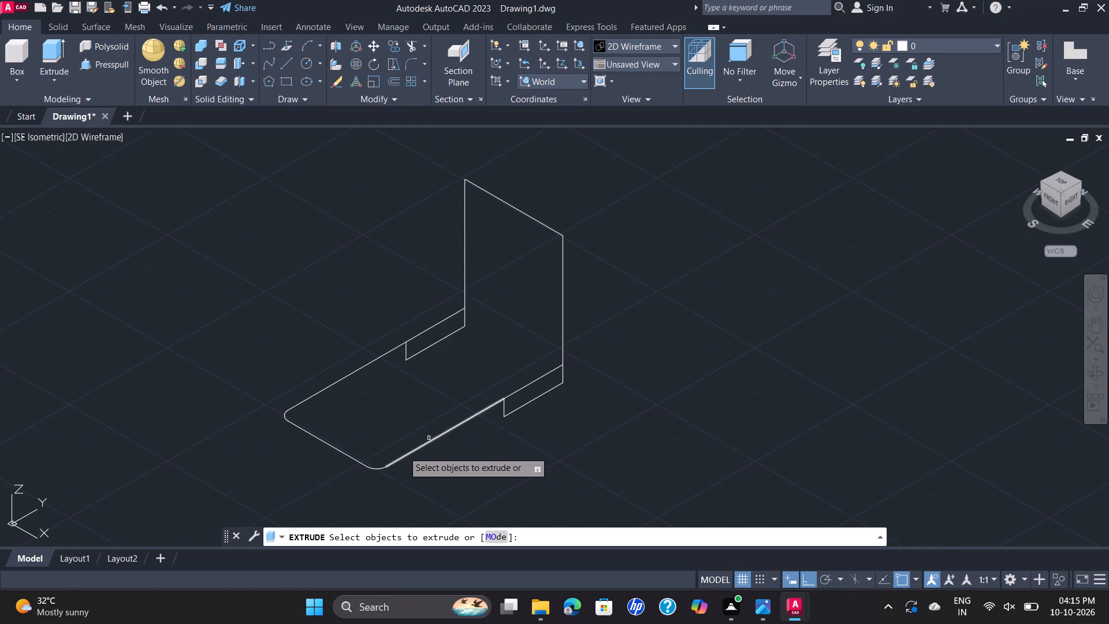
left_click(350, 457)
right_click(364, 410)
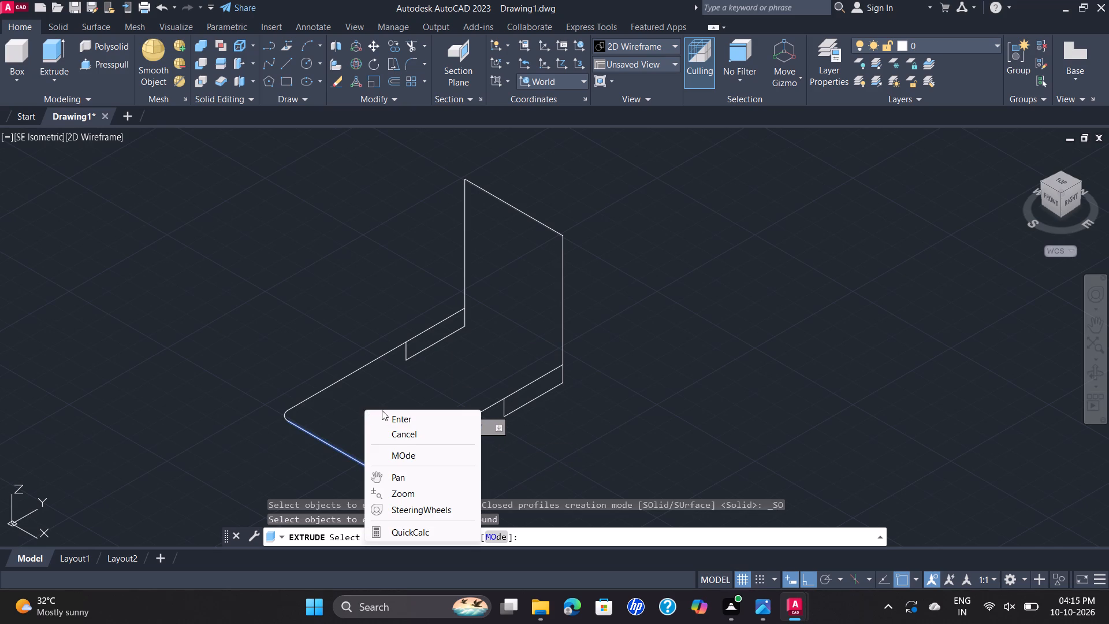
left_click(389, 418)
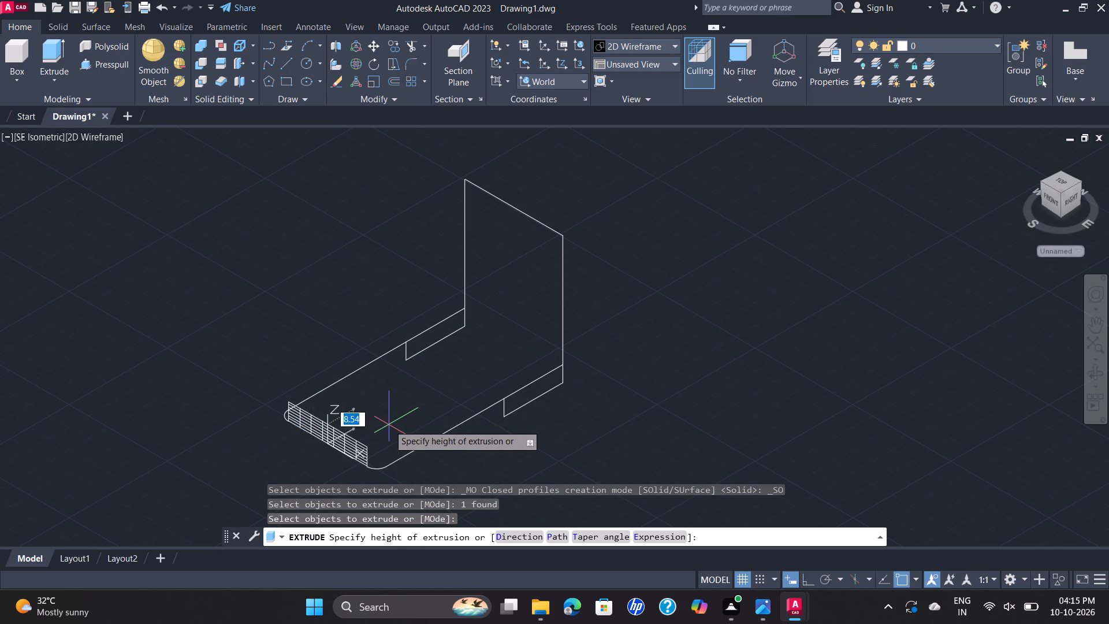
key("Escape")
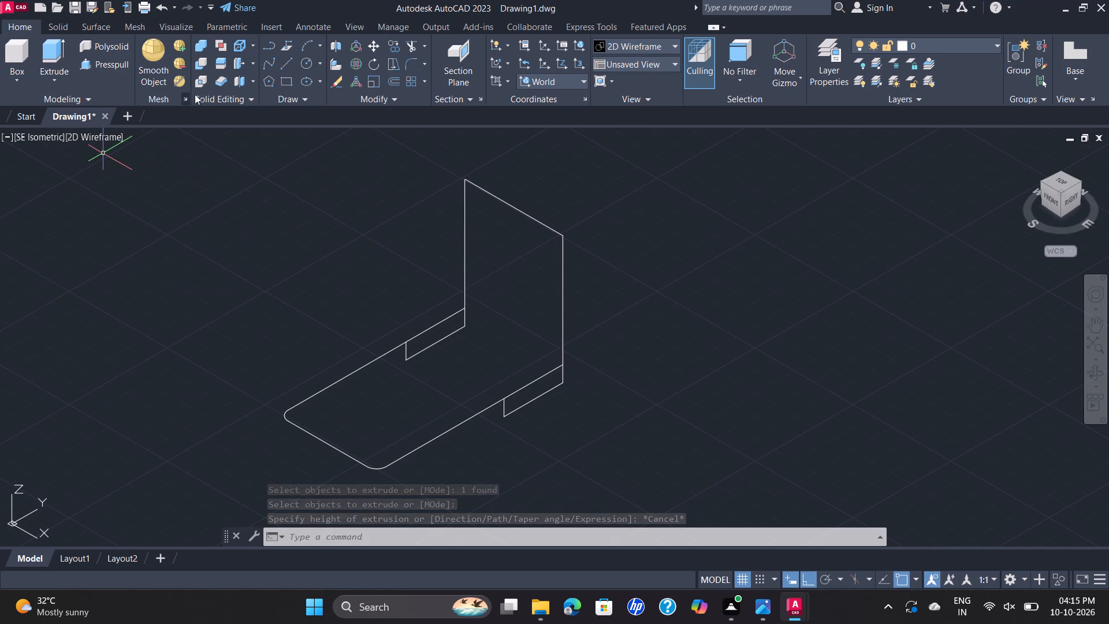
Draw a 50 mm line along +X joining the two tall vertical edges where the 8 mm steps' top lines meet them.
left_click(286, 66)
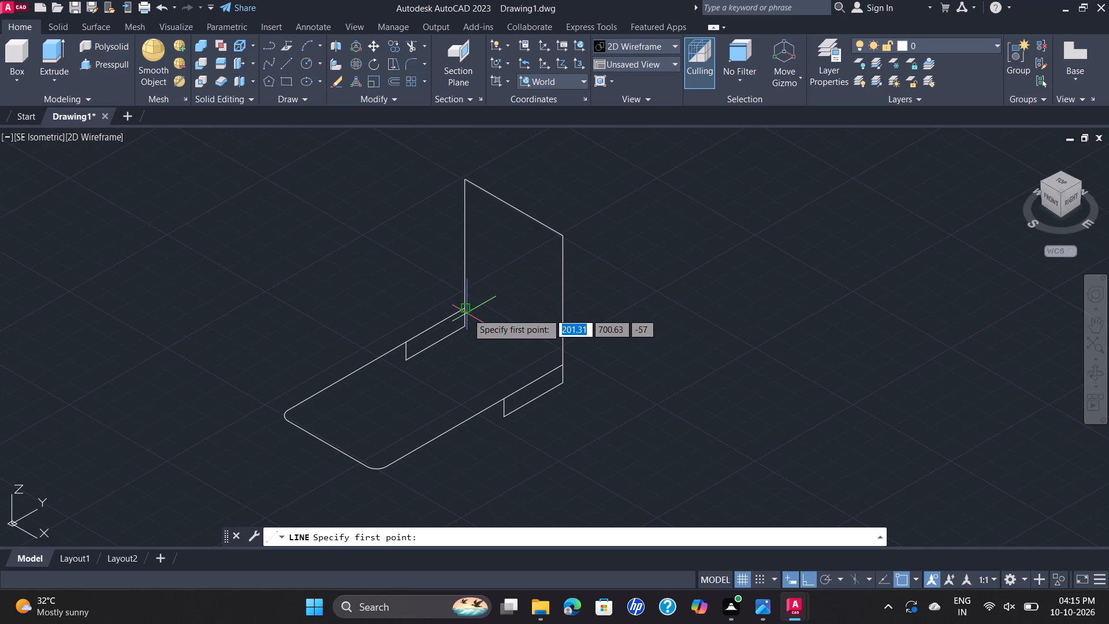
left_click(462, 309)
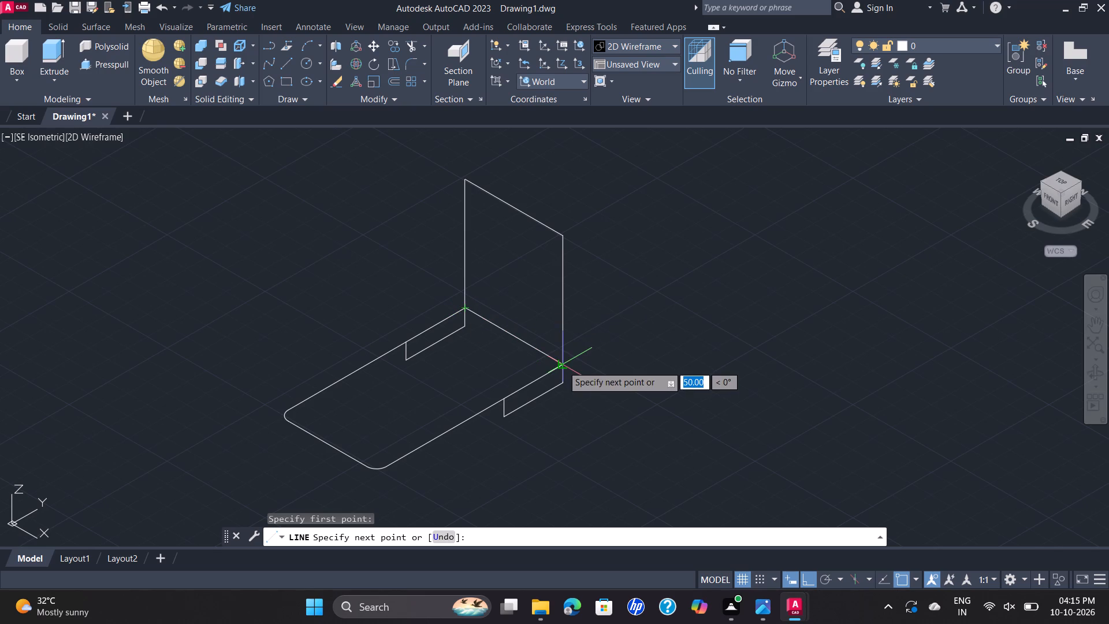
left_click(563, 366)
key("Escape")
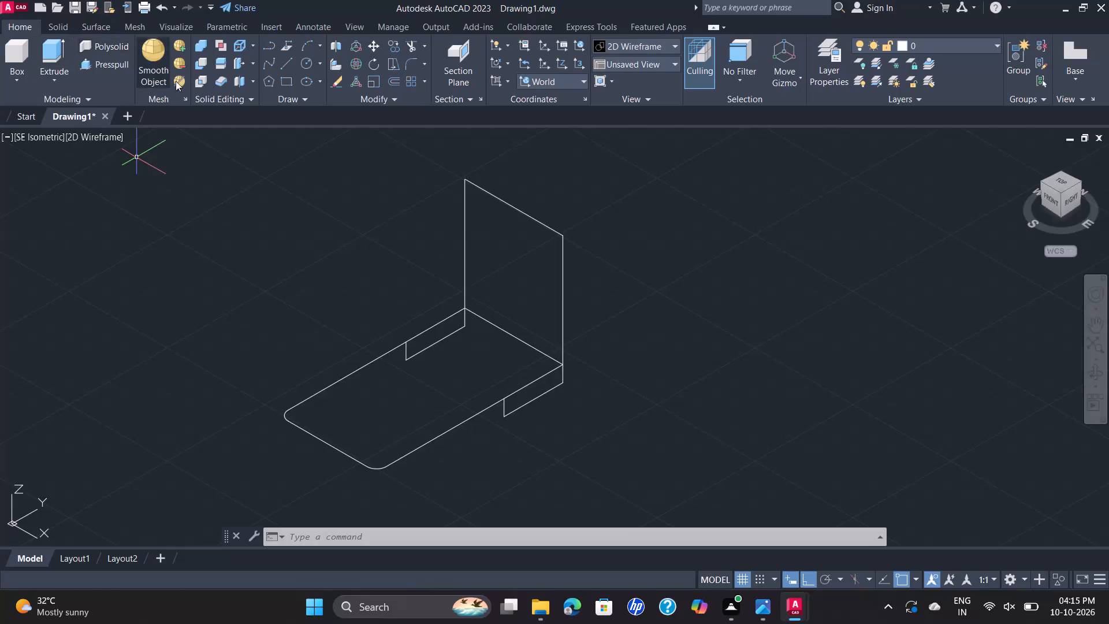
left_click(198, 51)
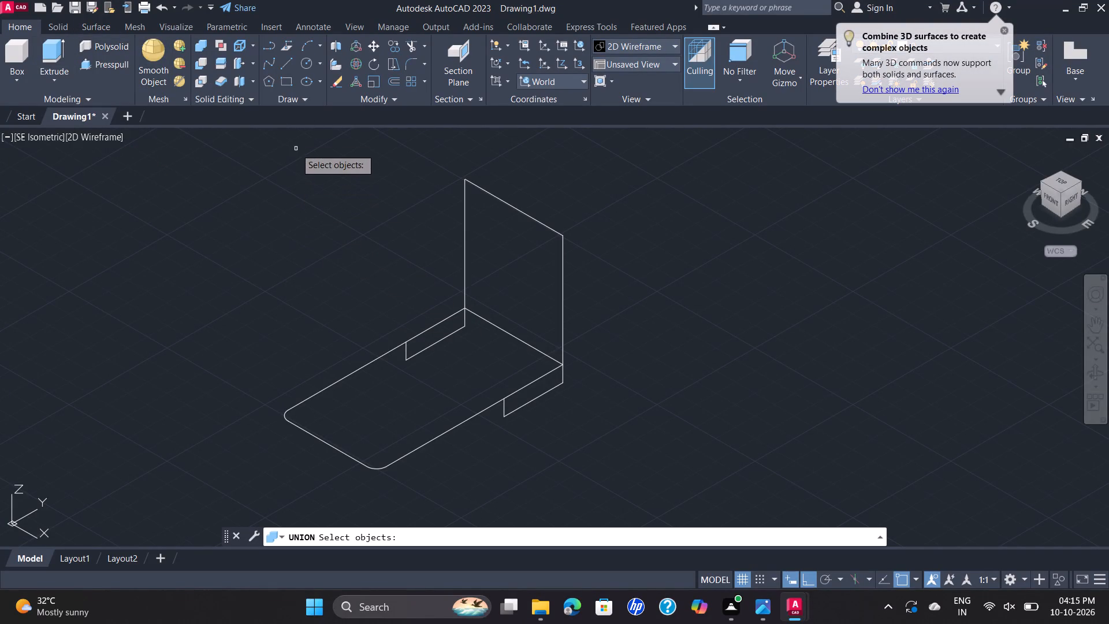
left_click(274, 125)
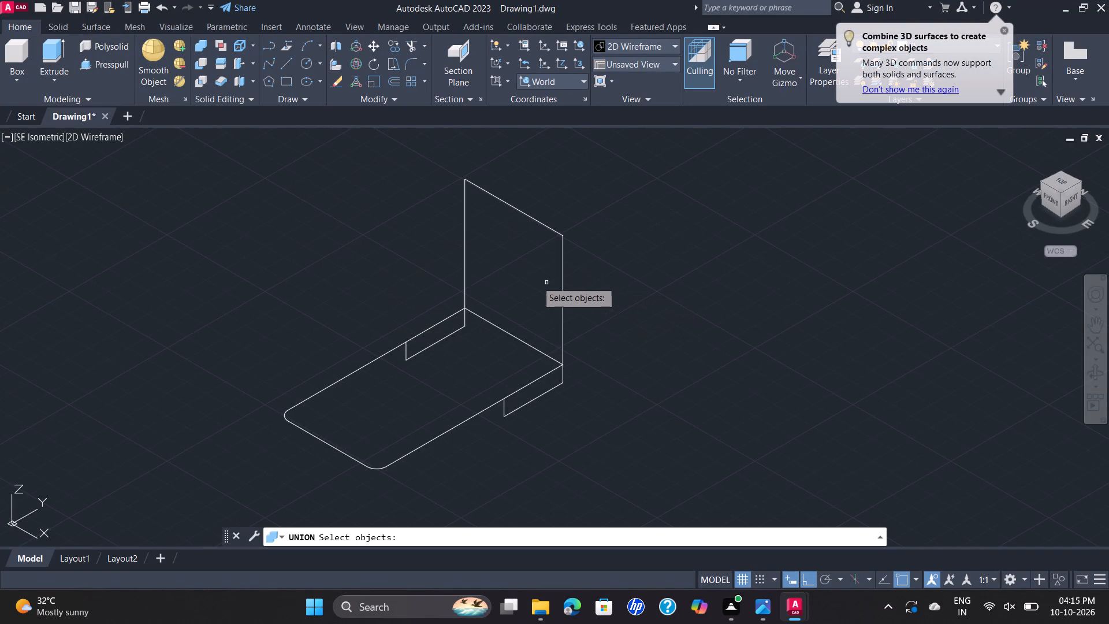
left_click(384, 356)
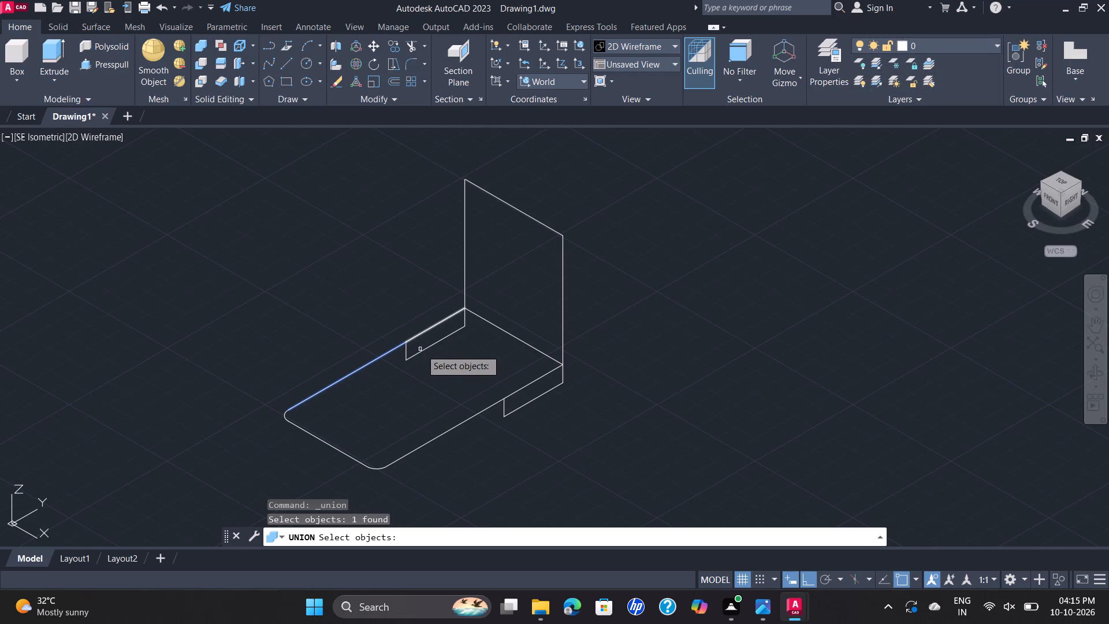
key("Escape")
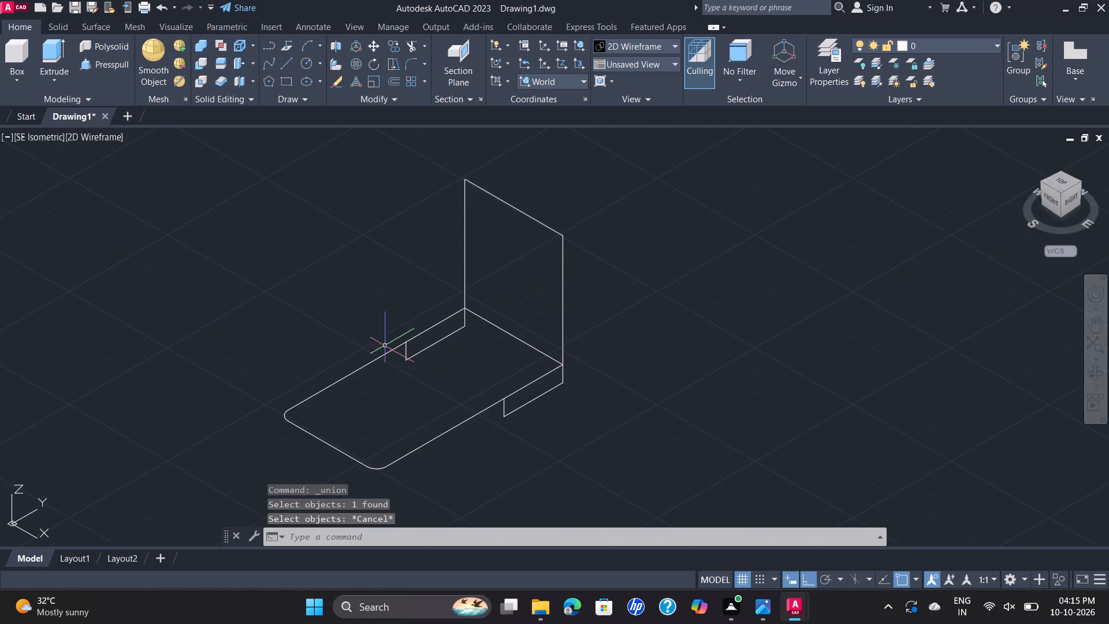
Draw a rectangle with its opposite corners at the two ends of the 50 mm line joining the tall vertical edges.
scroll(655, 272, "down", 1)
scroll(652, 278, "up", 1)
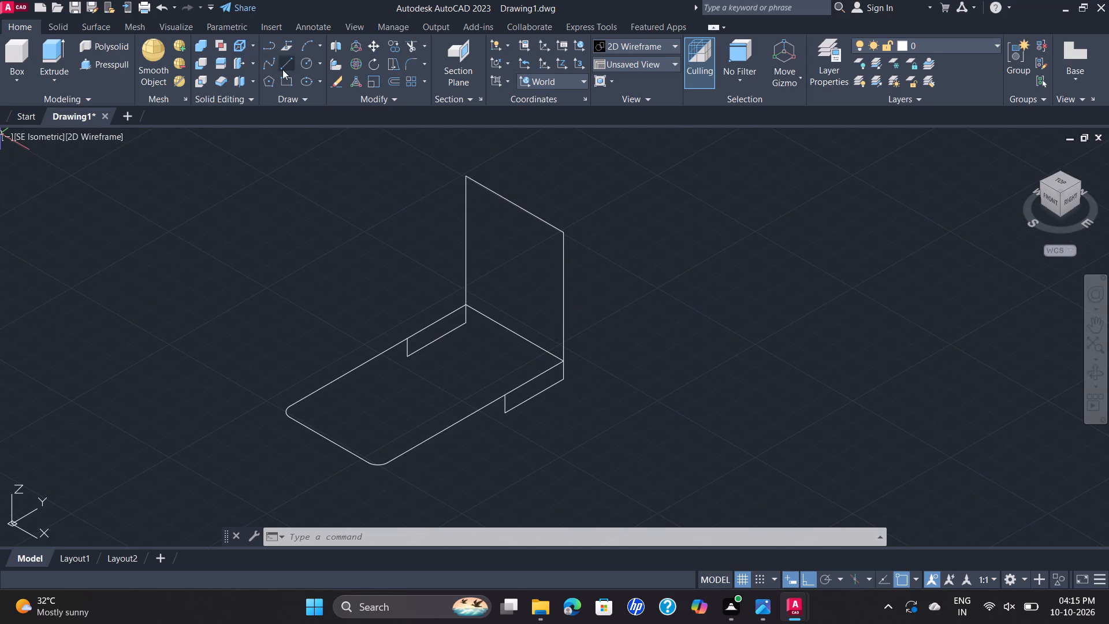
left_click(285, 86)
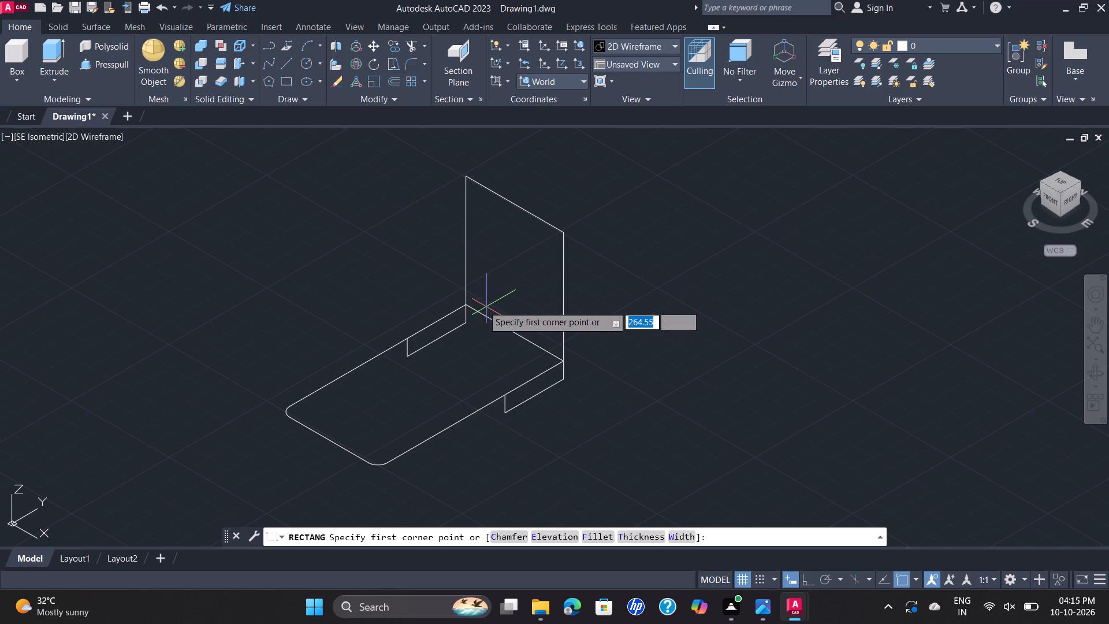
left_click(466, 307)
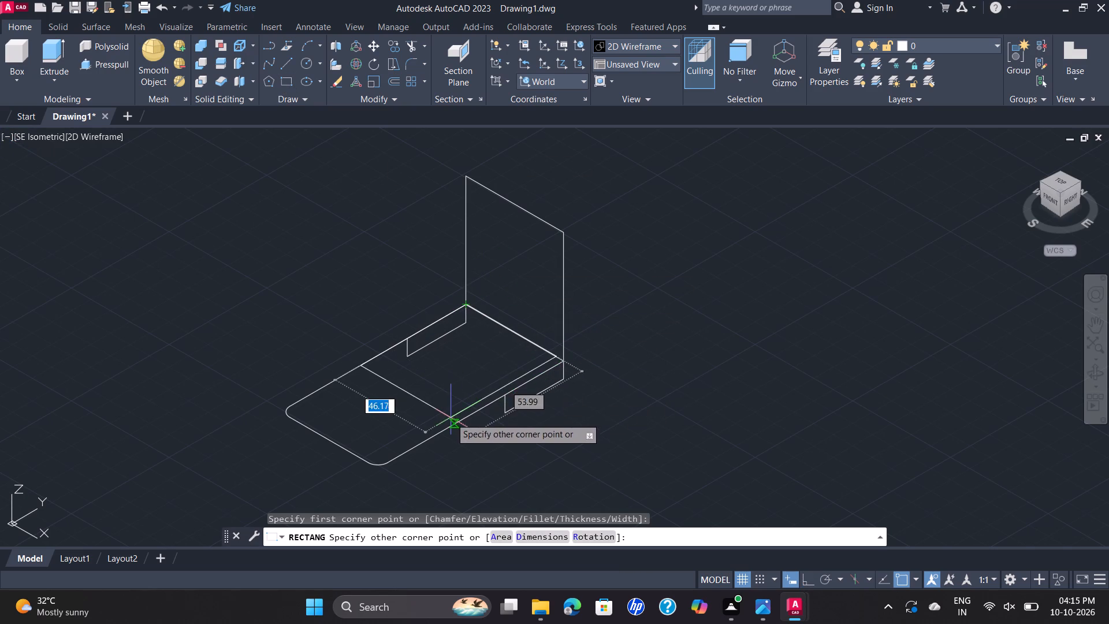
left_click(559, 365)
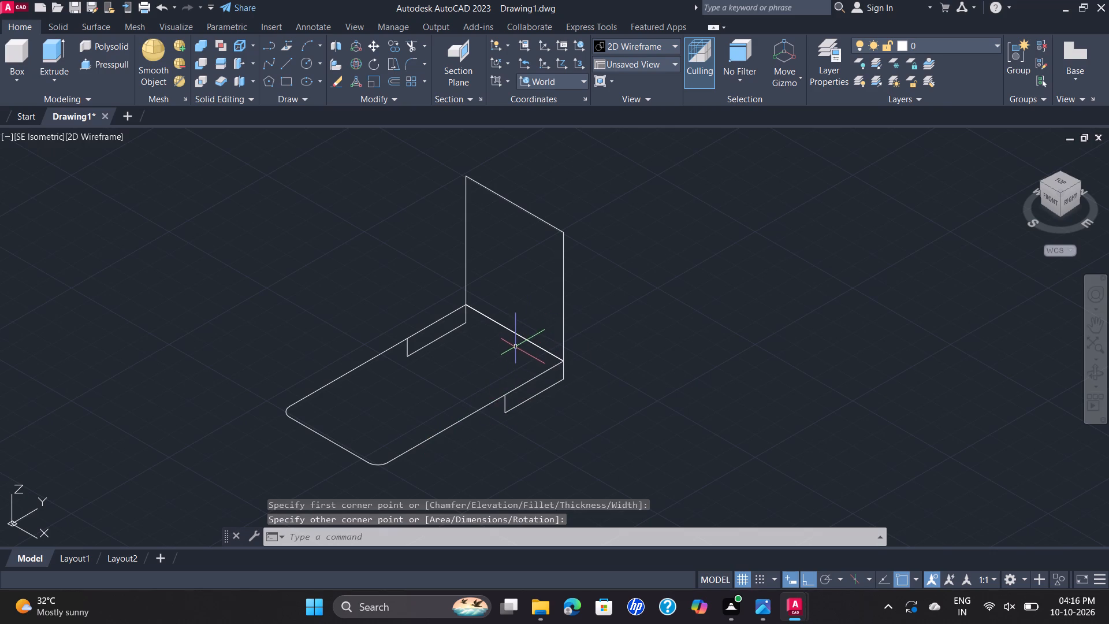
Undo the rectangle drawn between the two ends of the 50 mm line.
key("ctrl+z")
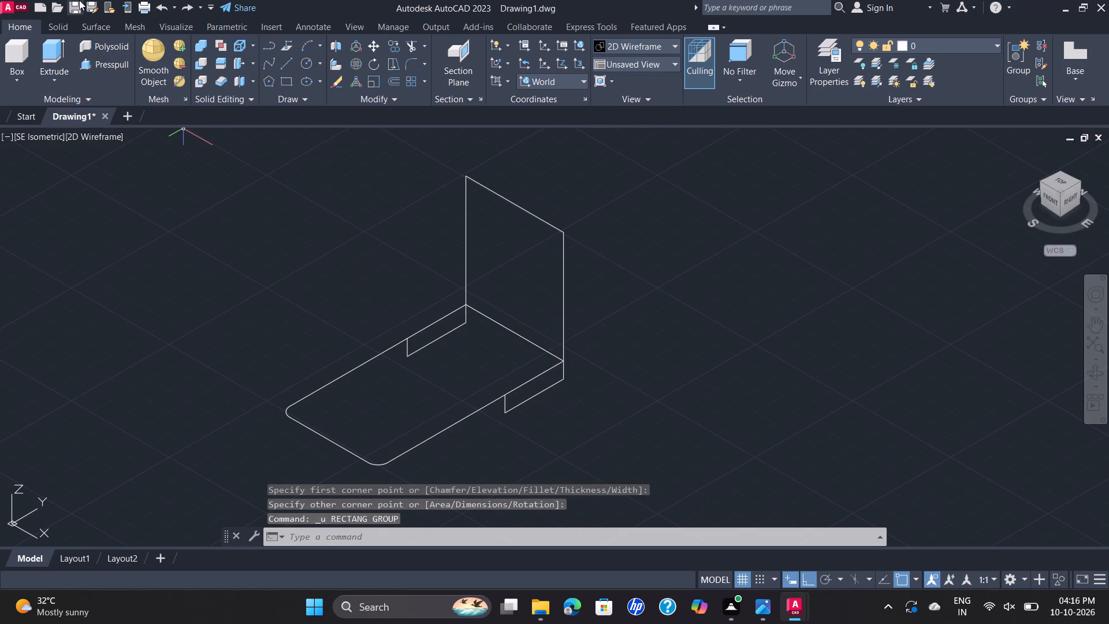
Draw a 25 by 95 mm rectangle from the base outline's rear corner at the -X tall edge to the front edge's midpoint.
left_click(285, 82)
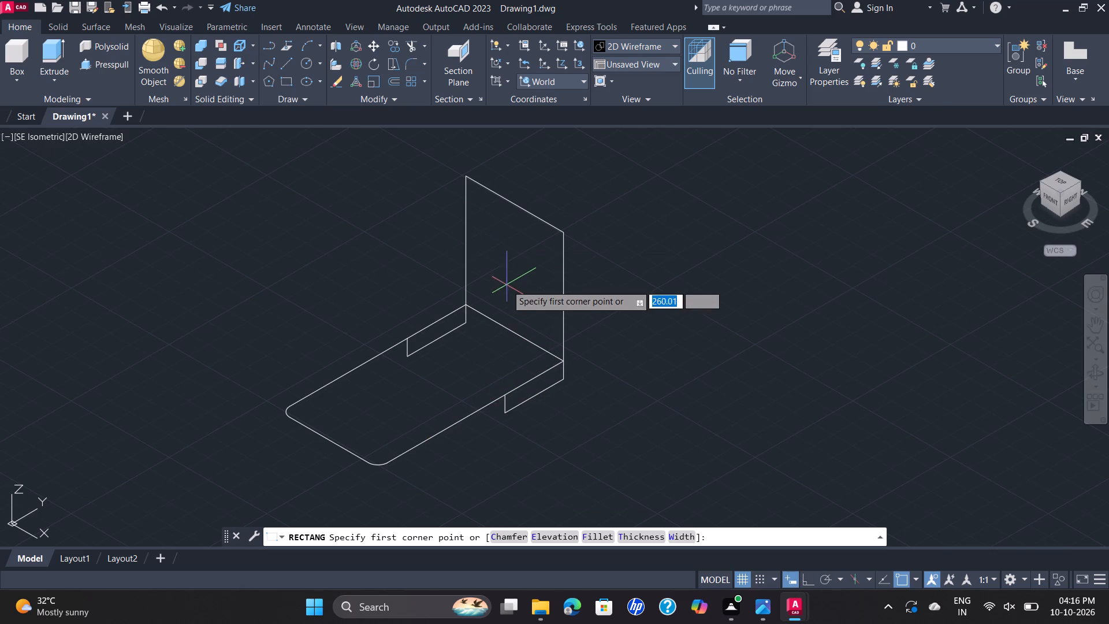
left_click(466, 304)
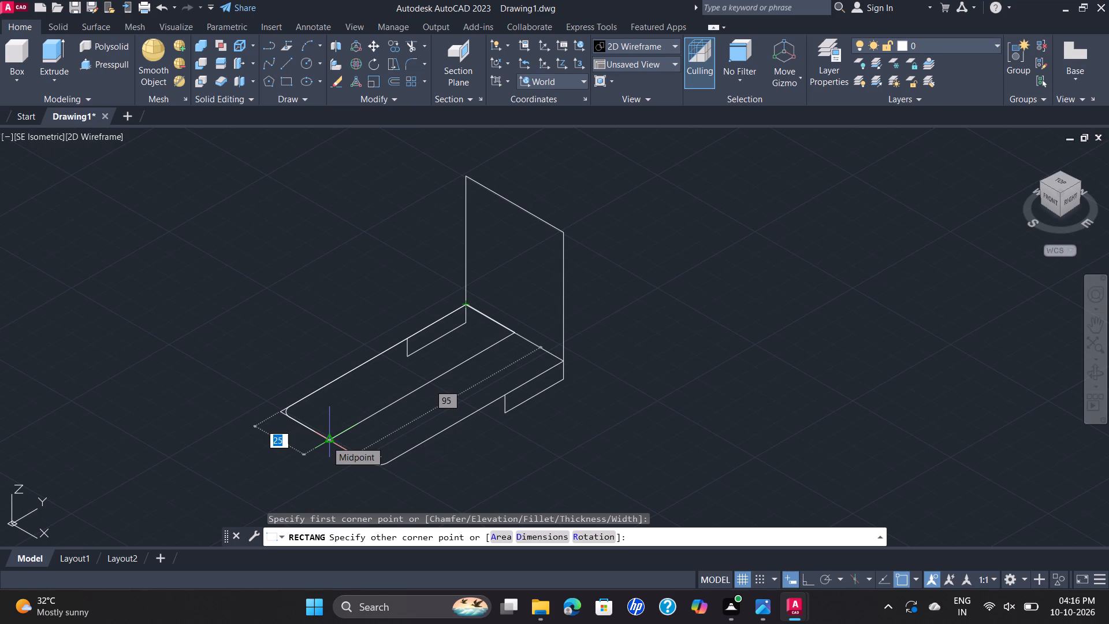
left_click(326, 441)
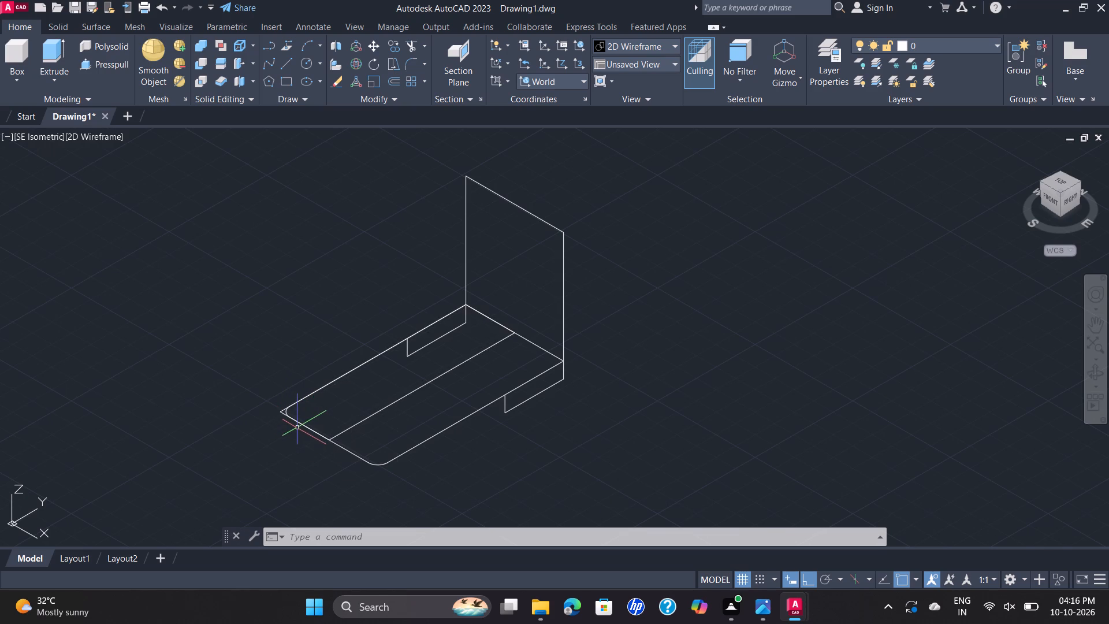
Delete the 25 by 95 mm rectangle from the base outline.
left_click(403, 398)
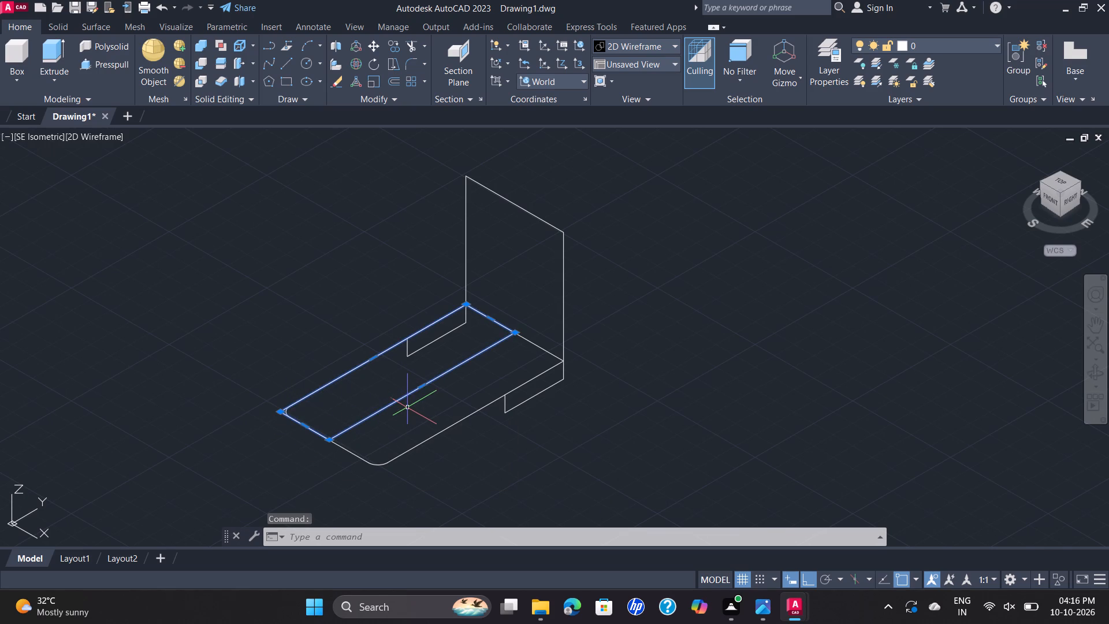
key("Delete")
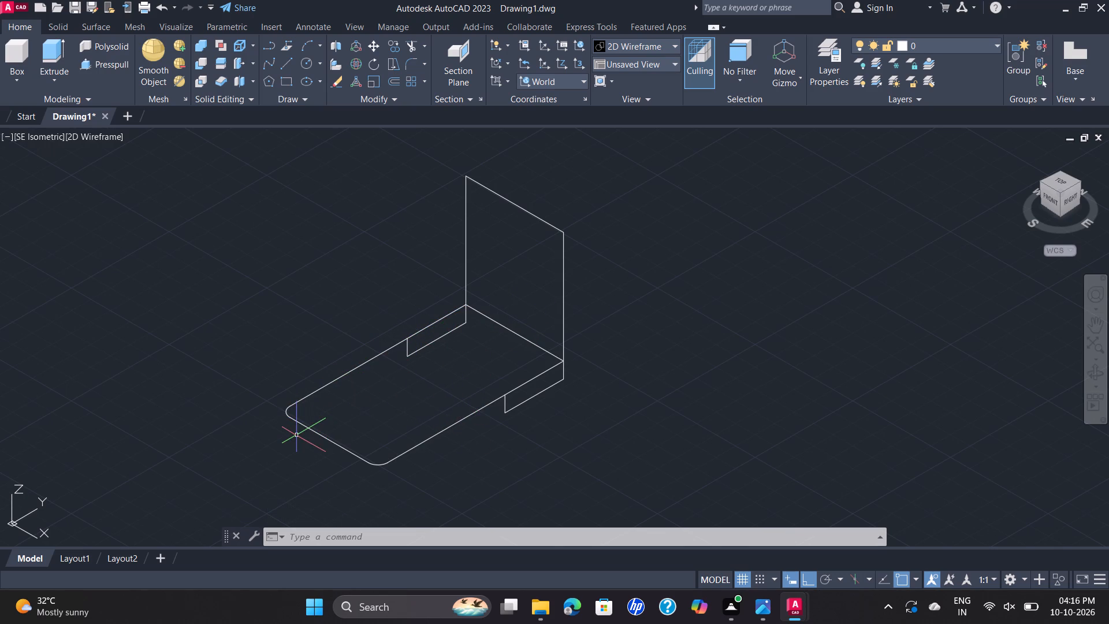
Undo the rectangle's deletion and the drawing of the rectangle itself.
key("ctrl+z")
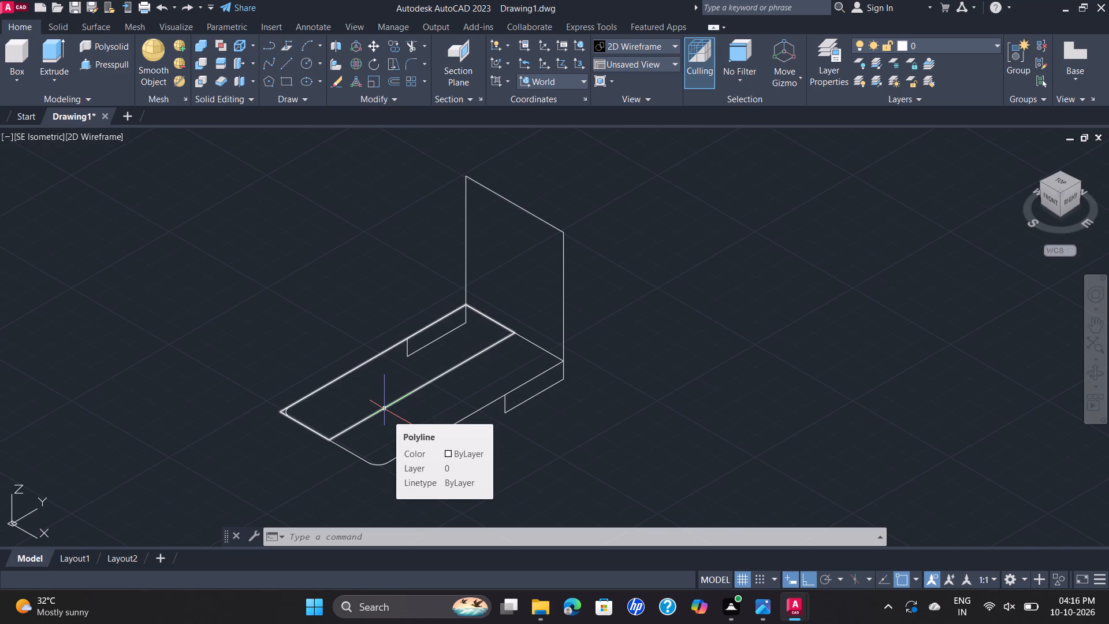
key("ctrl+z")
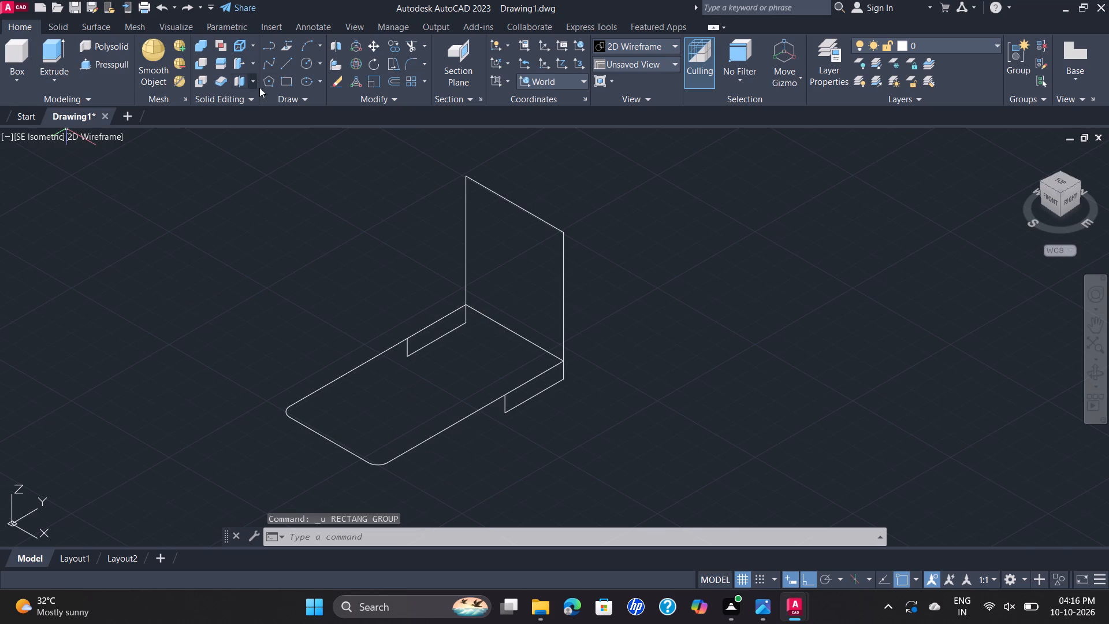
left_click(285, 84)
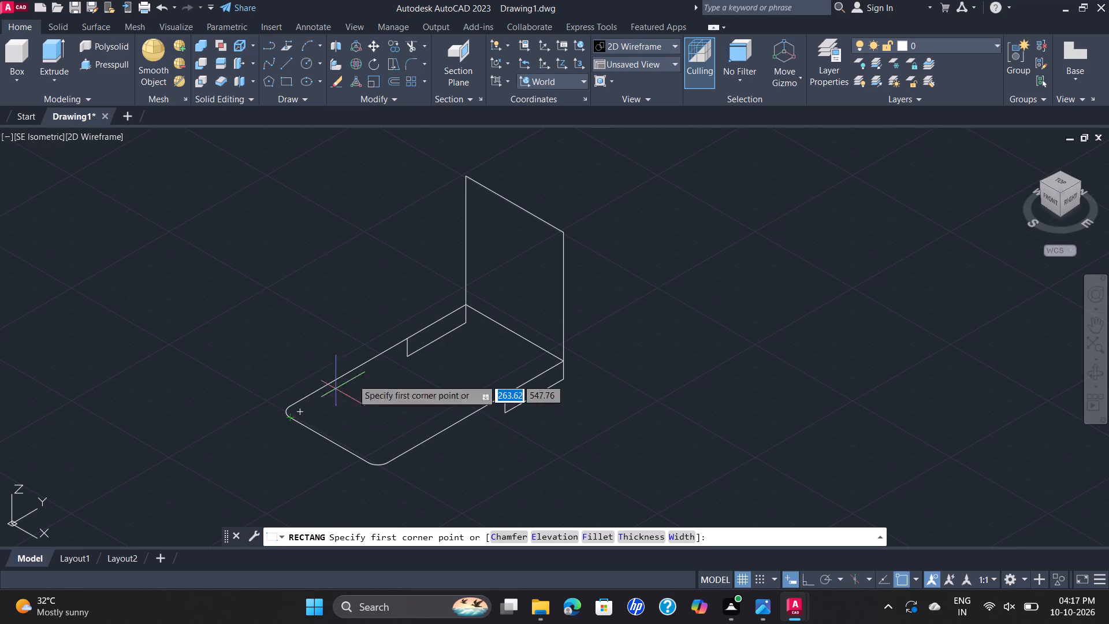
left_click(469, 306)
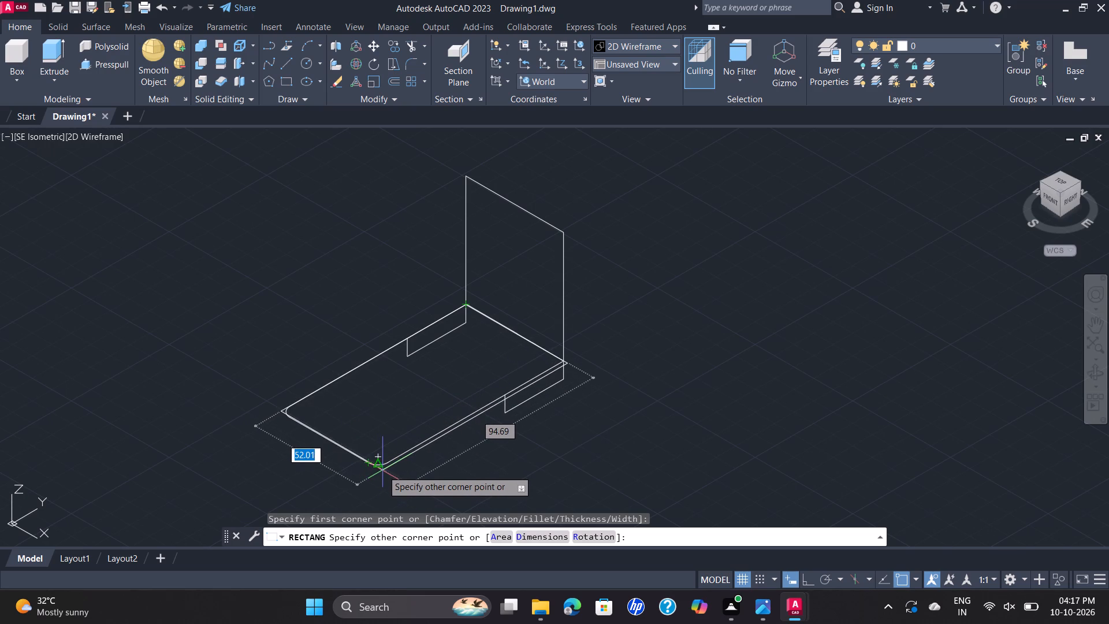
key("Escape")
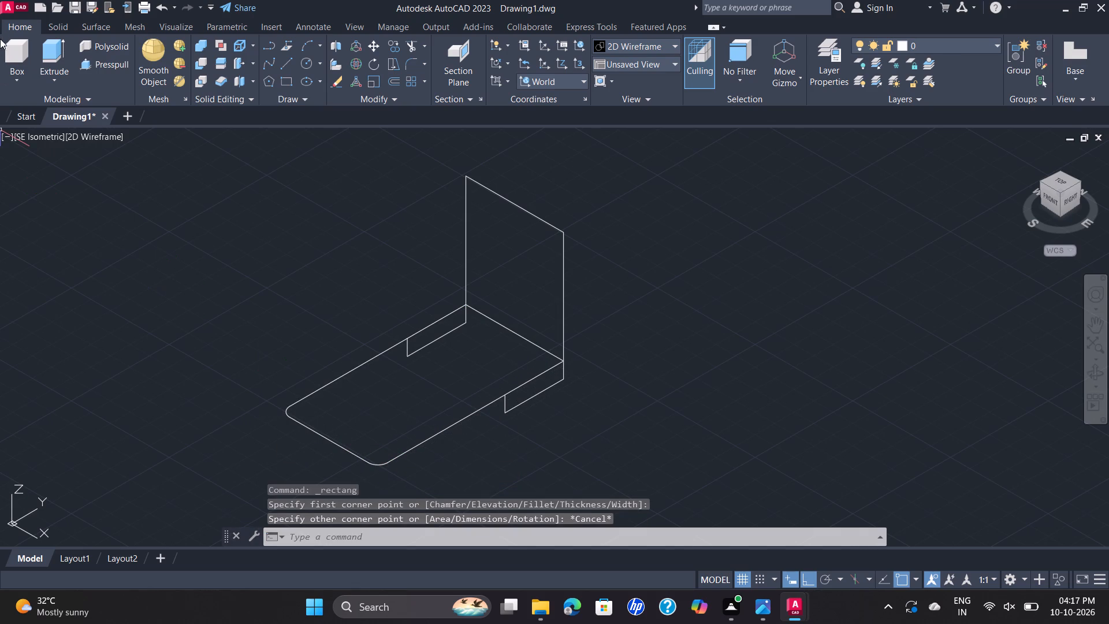
Create a box 50 mm wide, 95 mm long and 8 mm high over the base outline, starting at its rear corner on the -X tall edge.
left_click(27, 48)
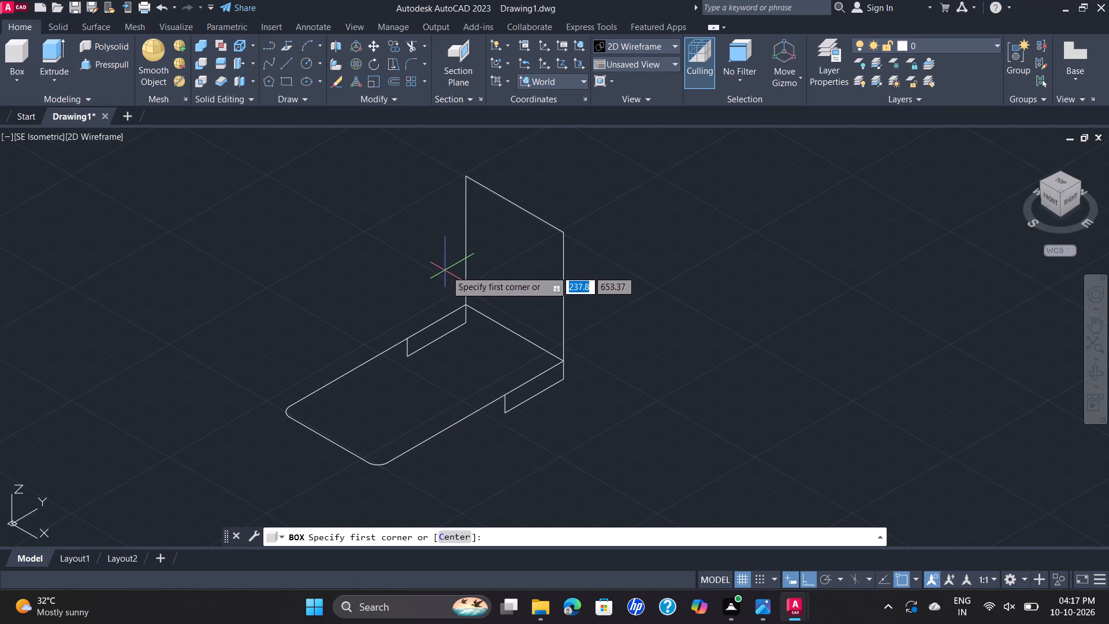
left_click(465, 307)
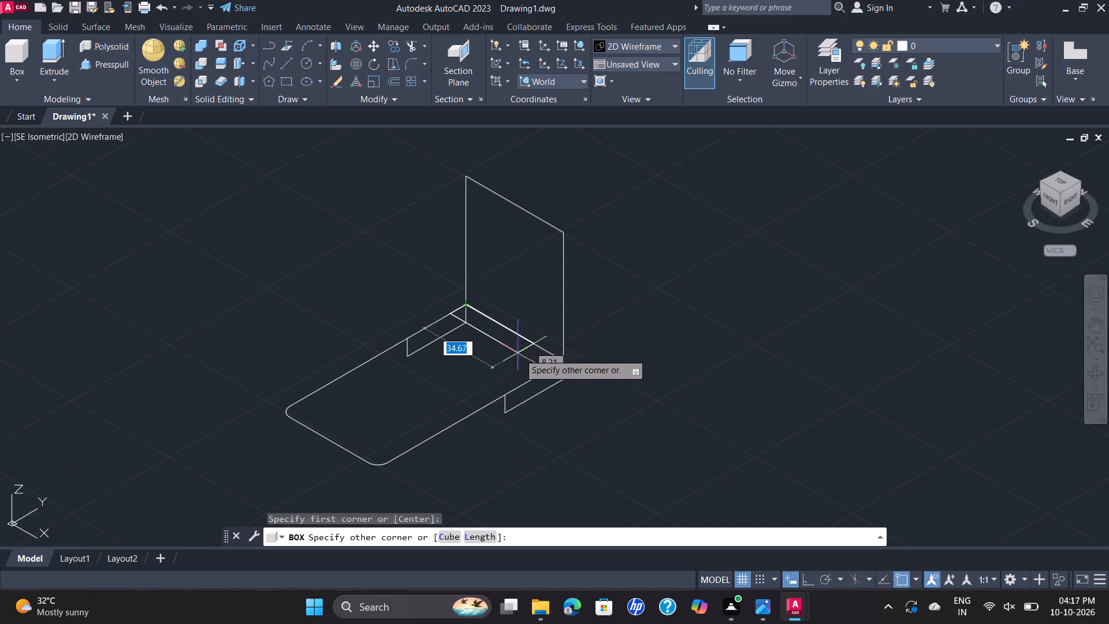
left_click(560, 364)
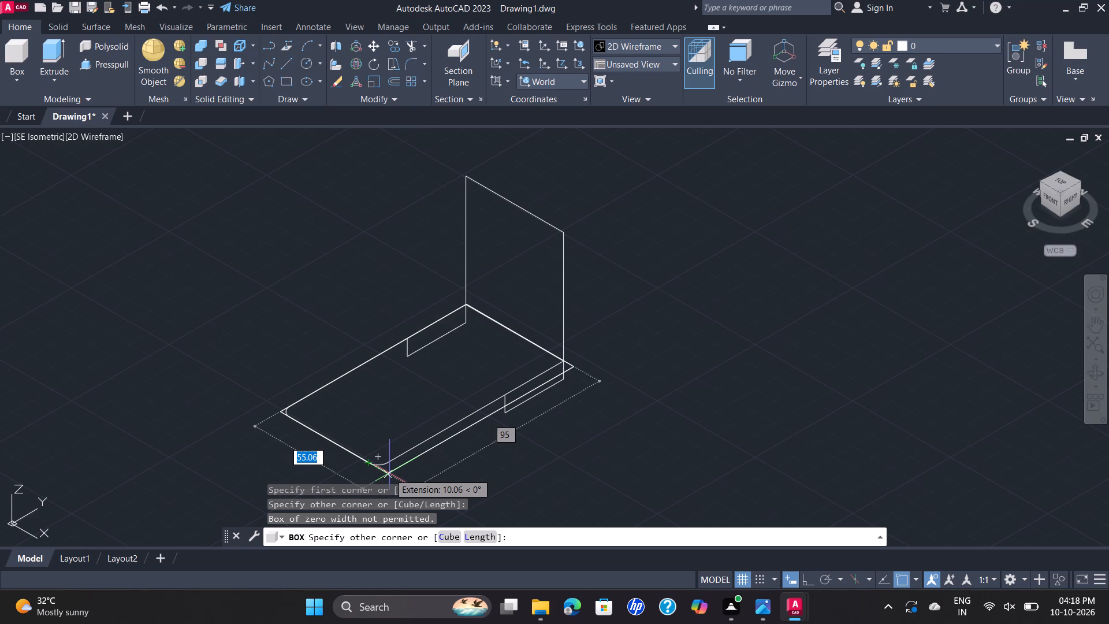
type("50")
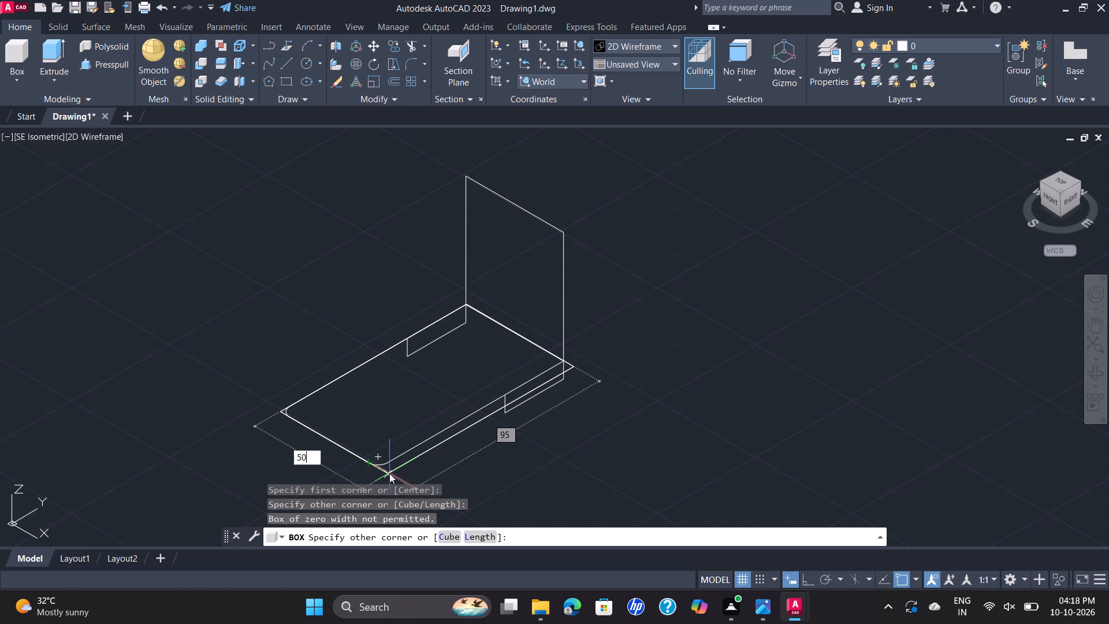
key("Return")
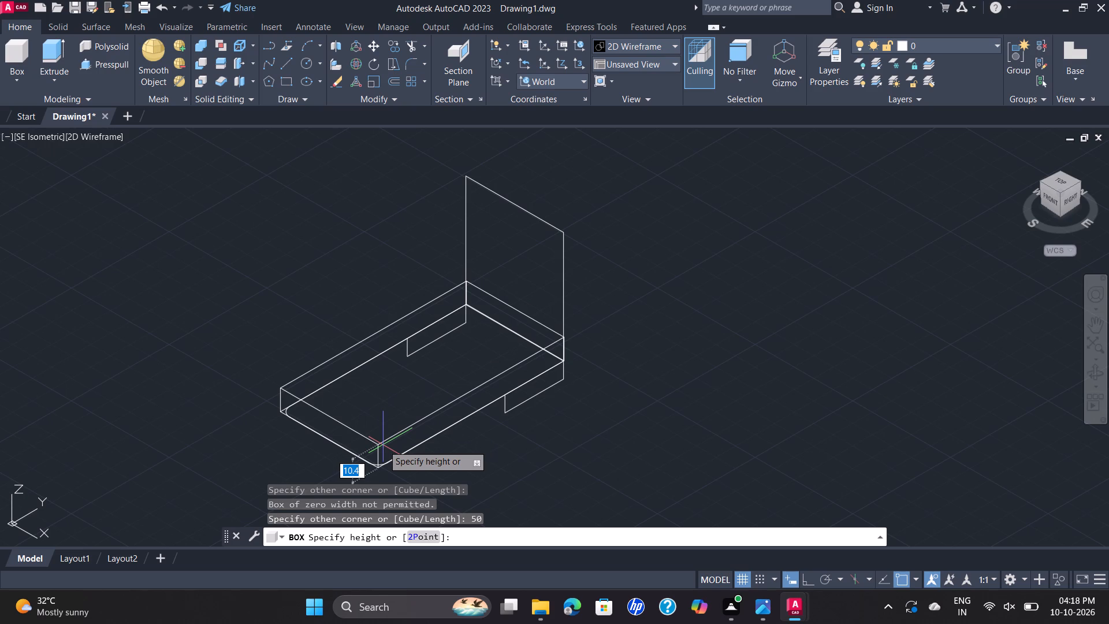
key("8")
key("Return")
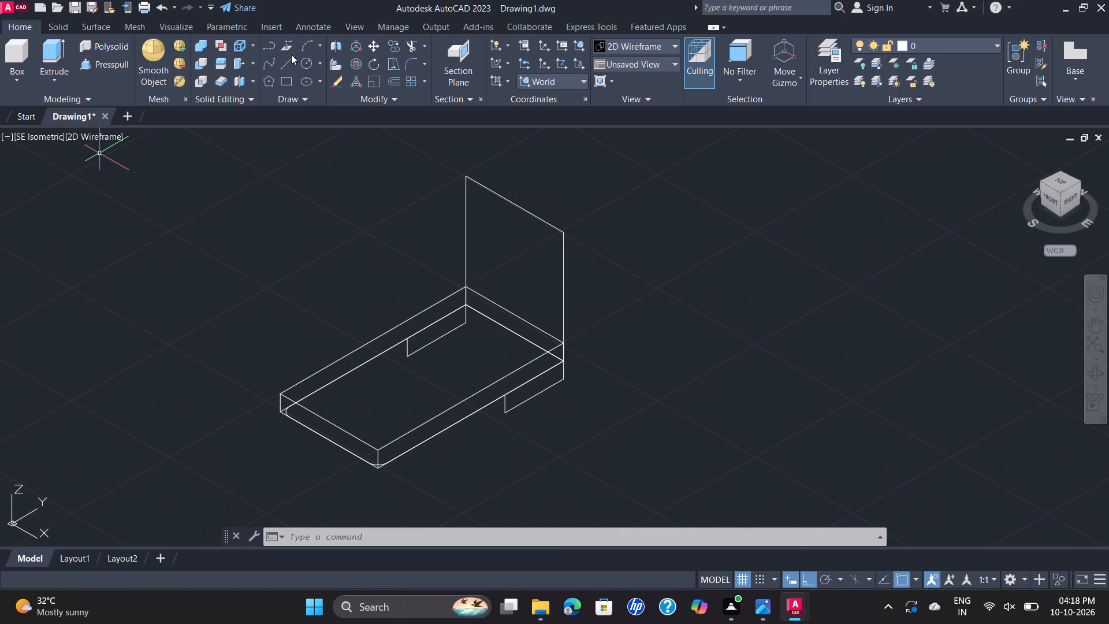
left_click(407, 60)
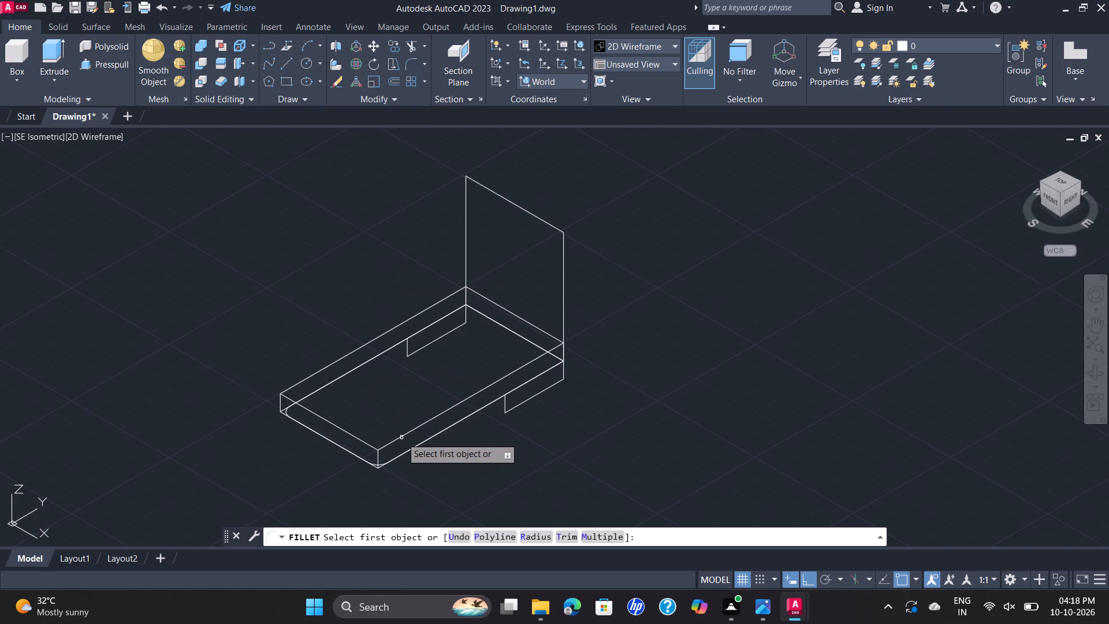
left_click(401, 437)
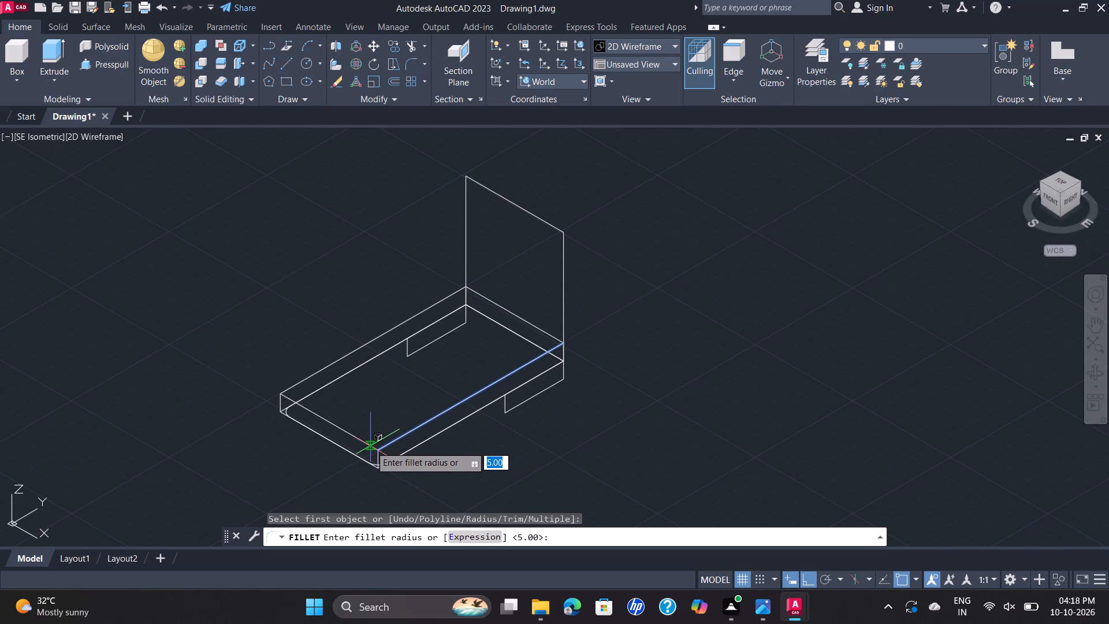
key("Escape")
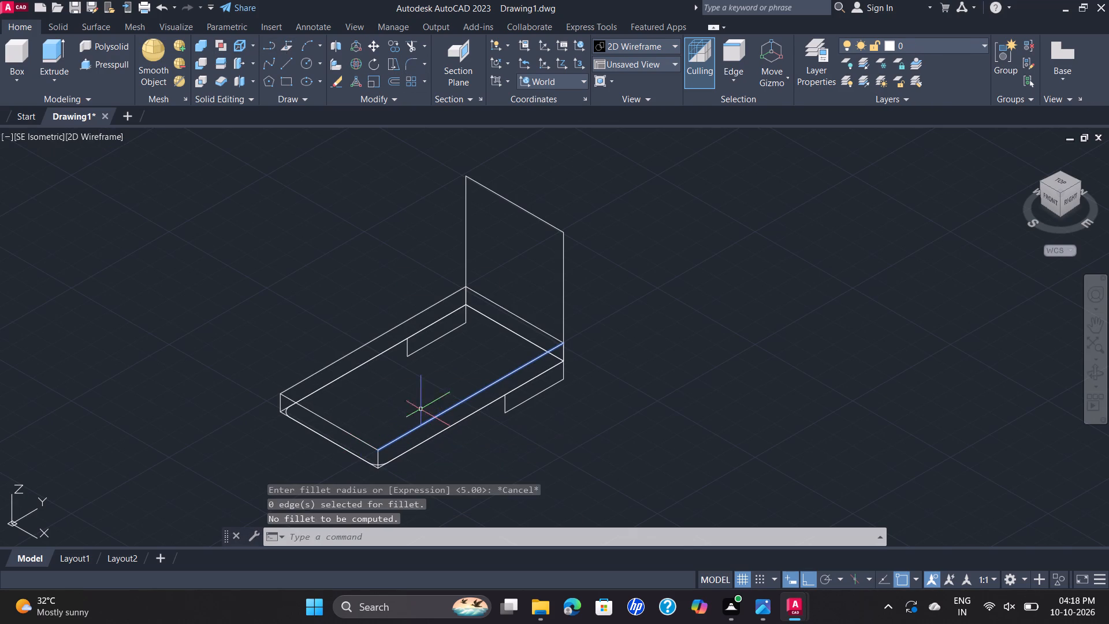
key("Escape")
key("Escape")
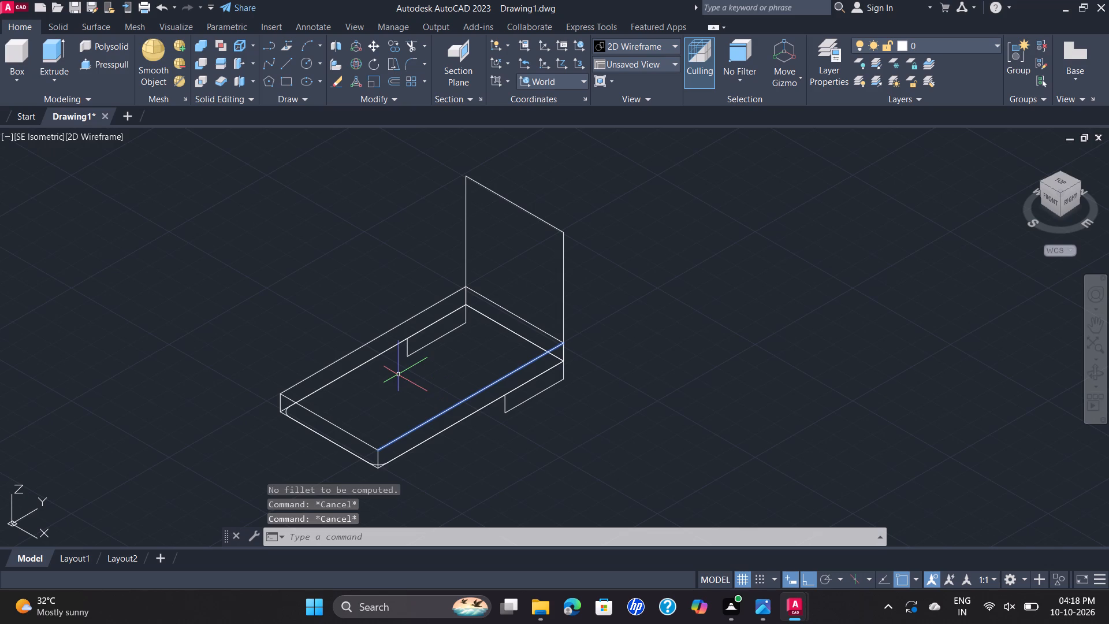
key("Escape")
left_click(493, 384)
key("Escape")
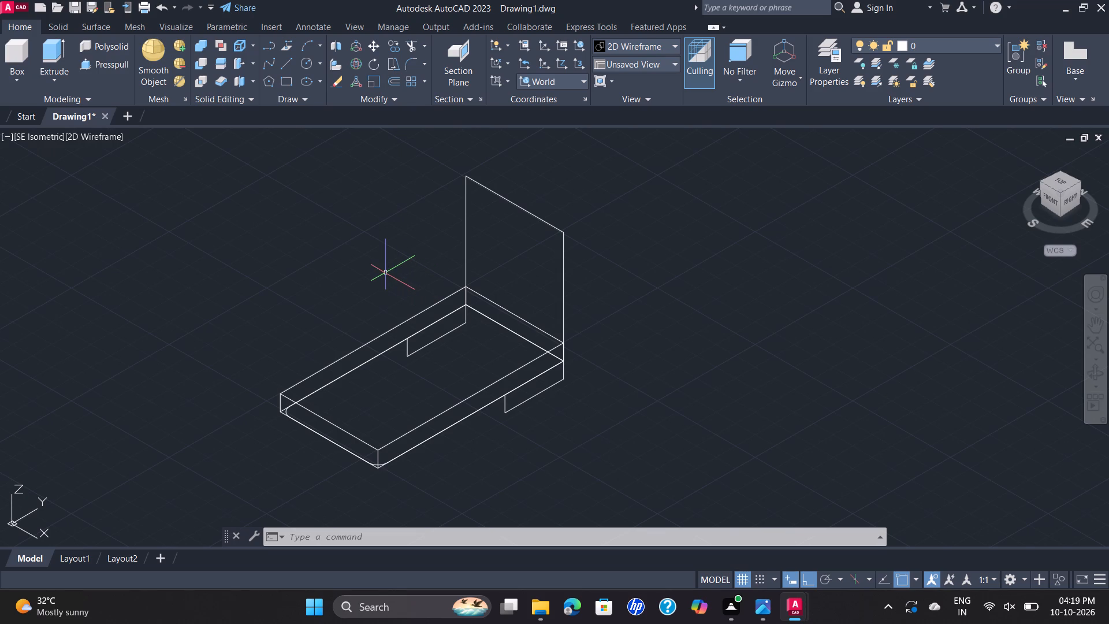
Explode the 8 mm high box over the base into separate faces.
type("EX")
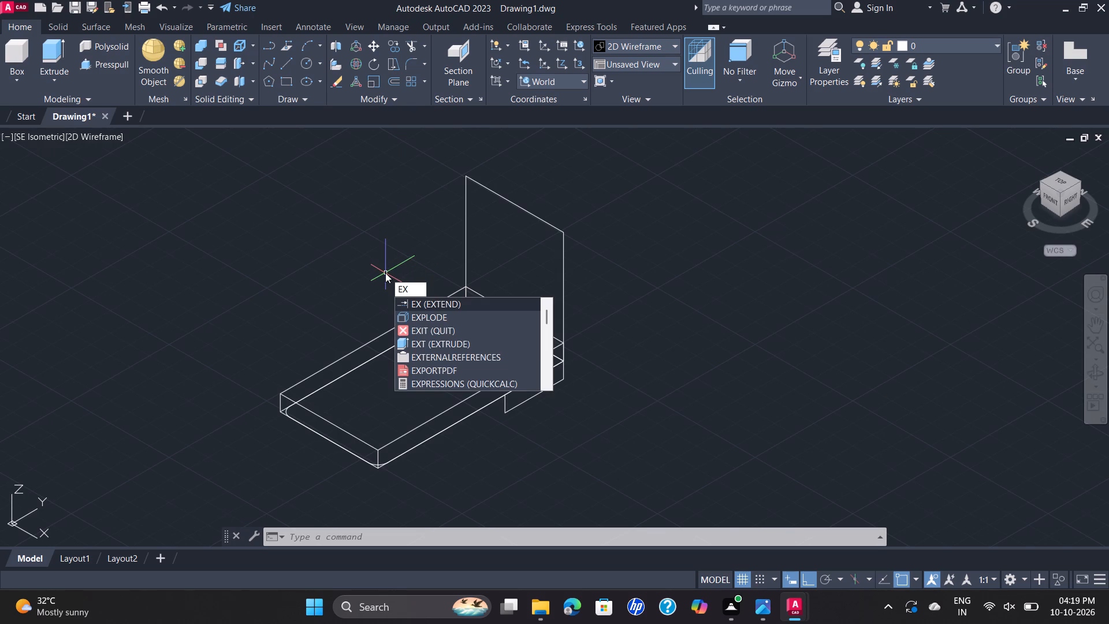
left_click(457, 317)
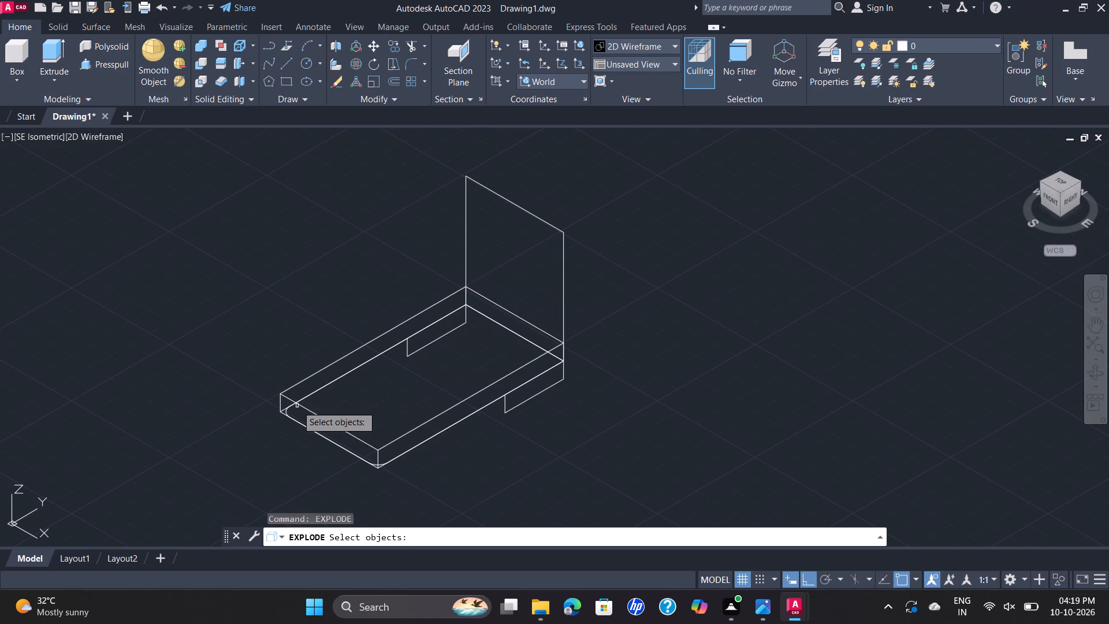
left_click(311, 410)
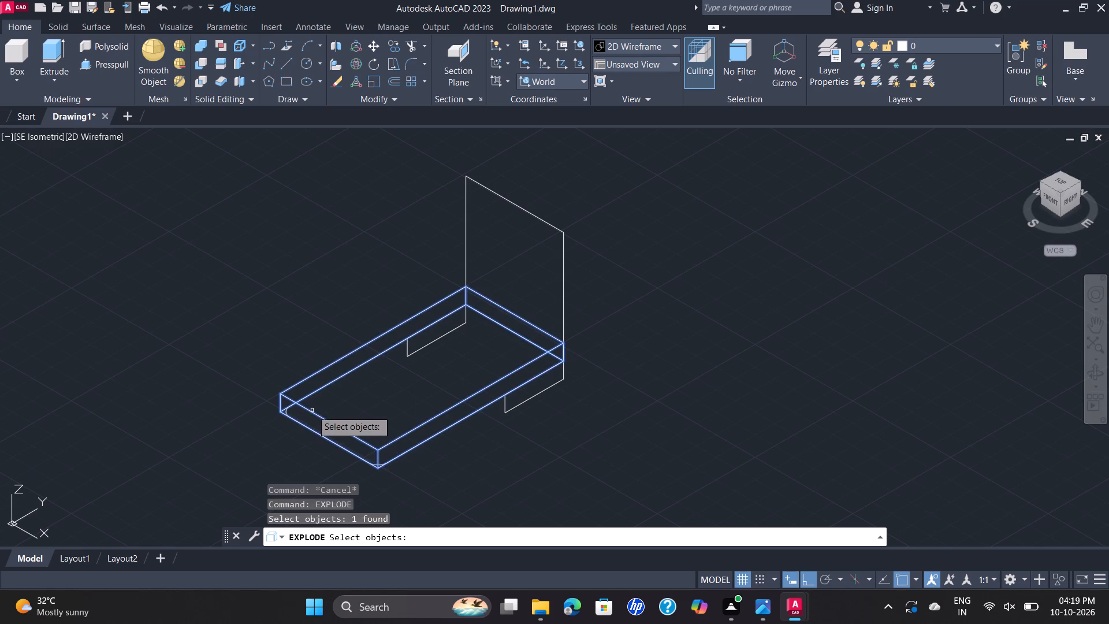
right_click(254, 320)
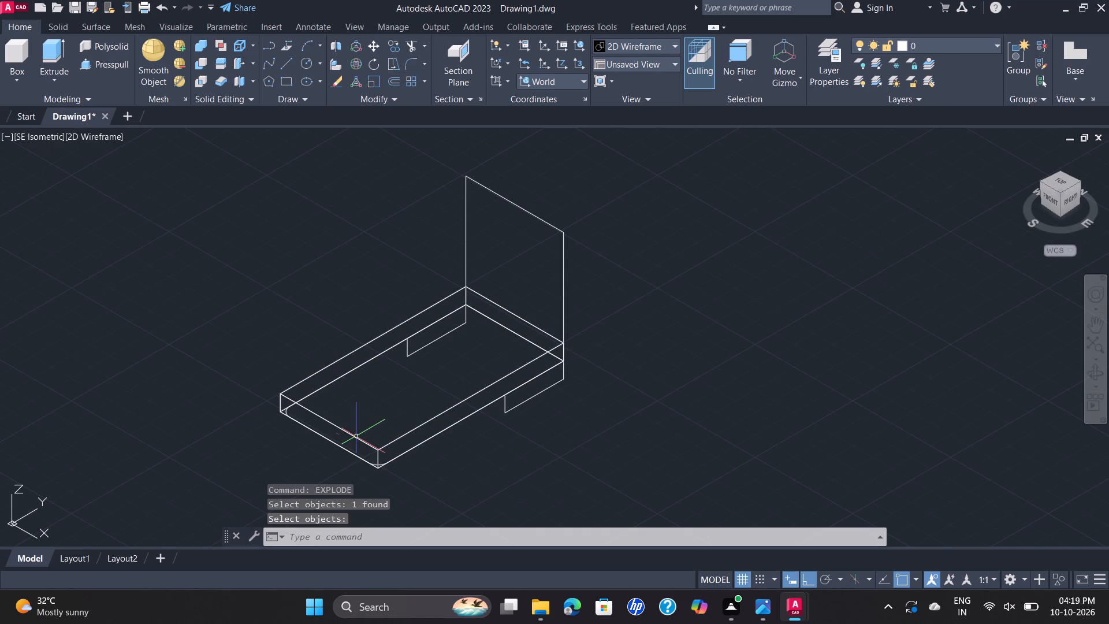
Explode the short front face of the exploded box into its edge lines.
left_click(358, 436)
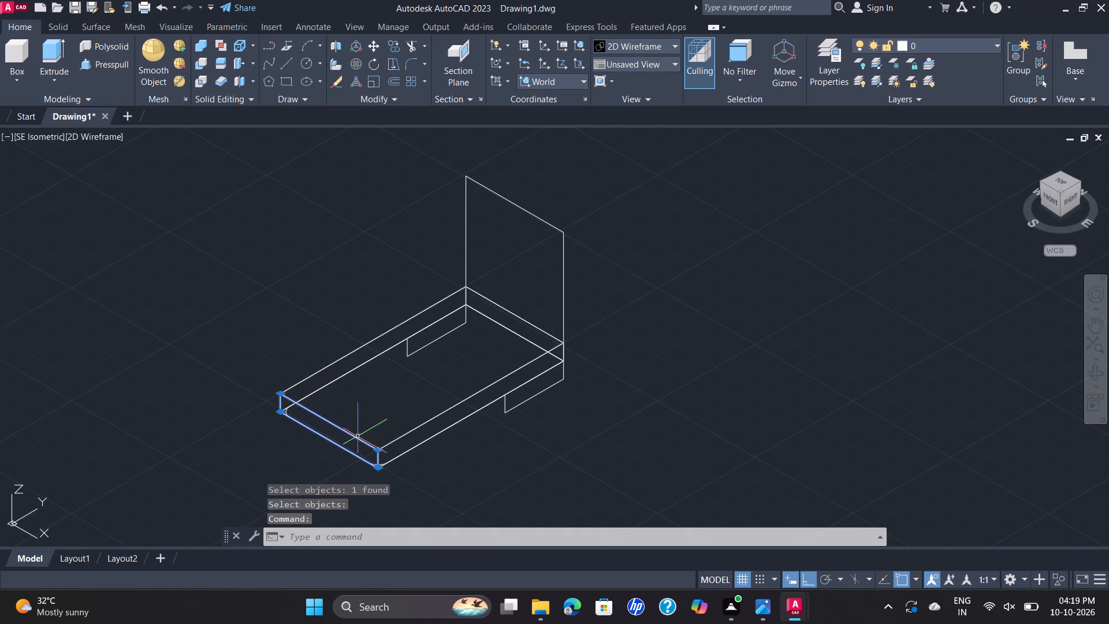
key("e")
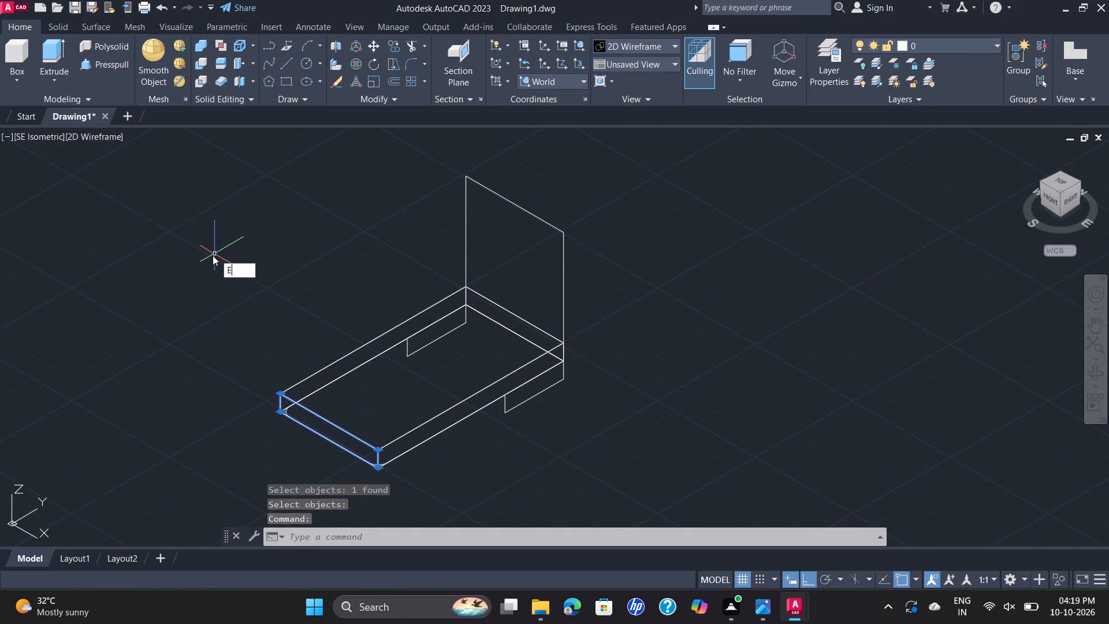
key("x")
left_click(246, 303)
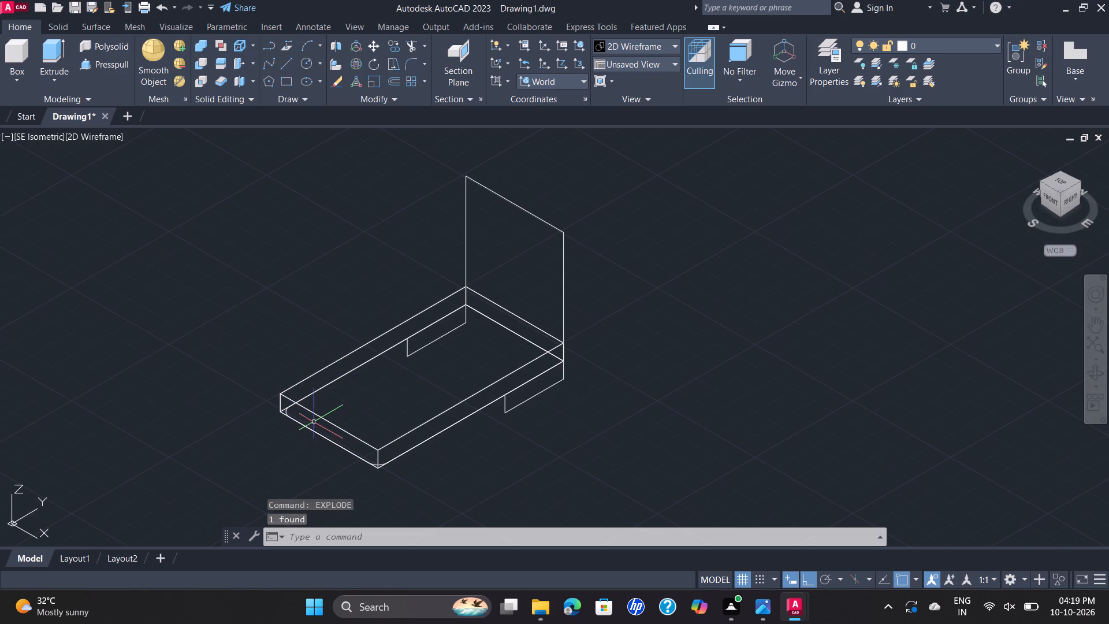
Explode the long side face on the box's +X side into its edge lines.
left_click(397, 439)
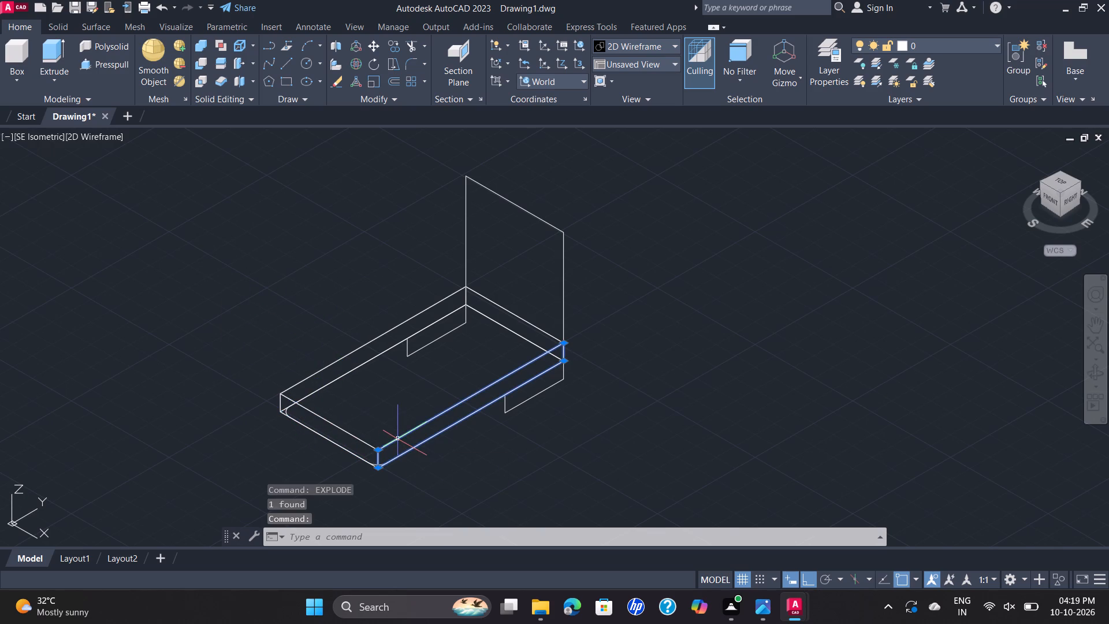
type("EX")
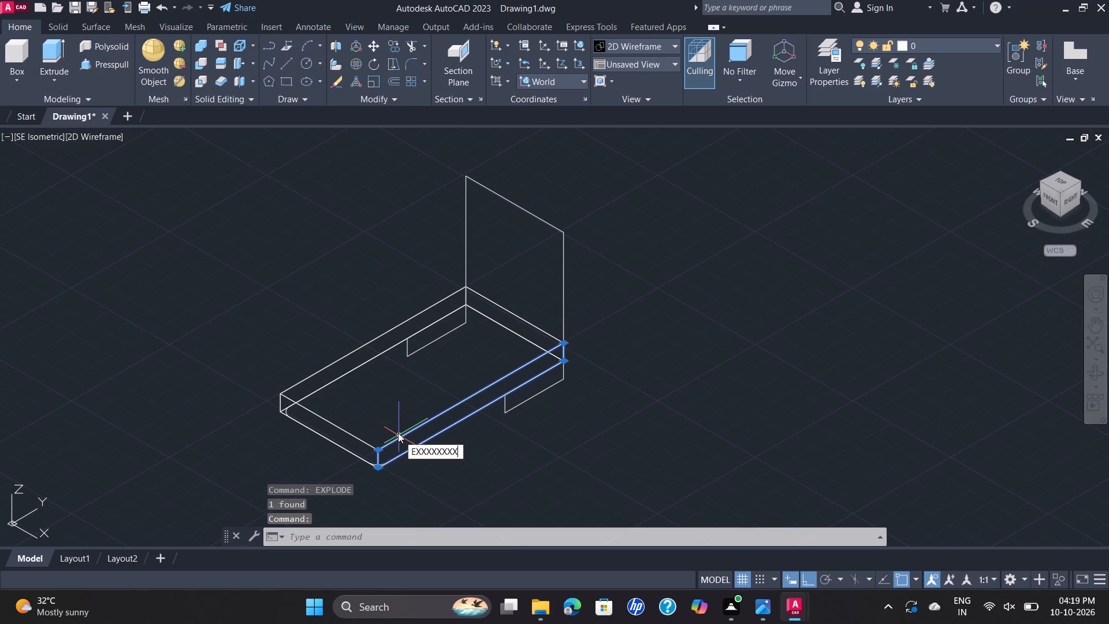
key("BackSpace")
key("BackSpace")
key("BackSpace")
key("BackSpace")
key("BackSpace")
key("BackSpace")
key("BackSpace")
key("BackSpace")
key("BackSpace")
key("x")
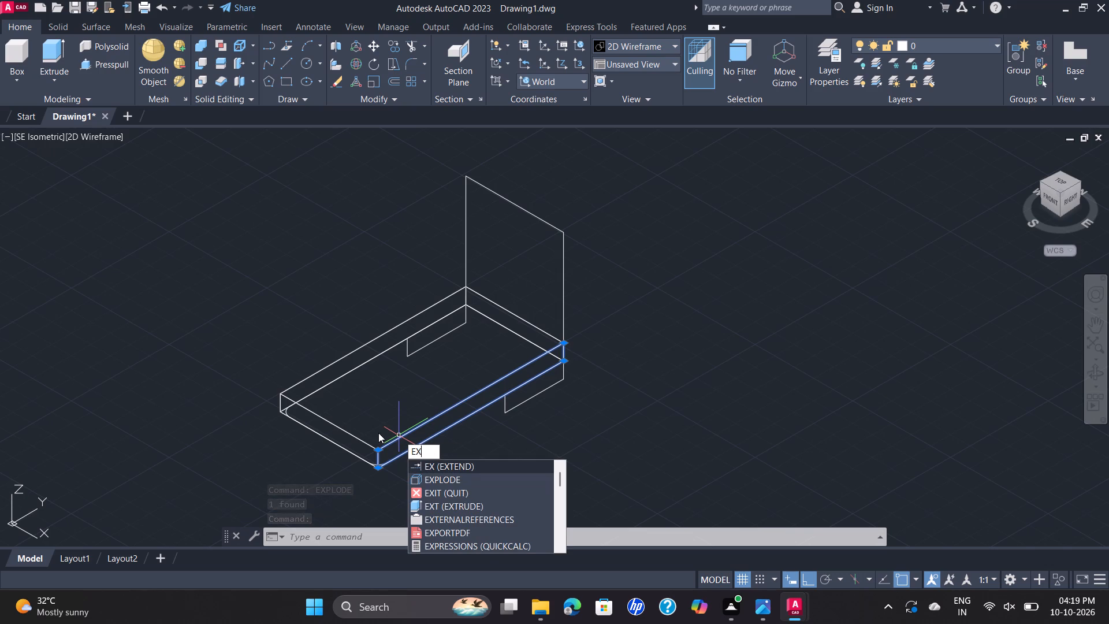
left_click(467, 482)
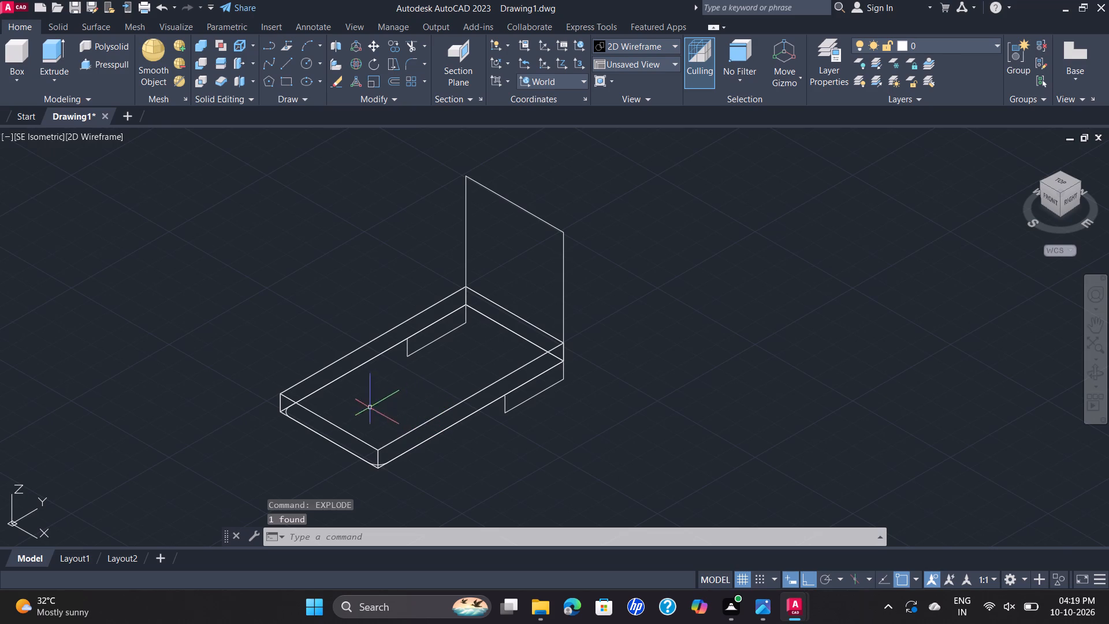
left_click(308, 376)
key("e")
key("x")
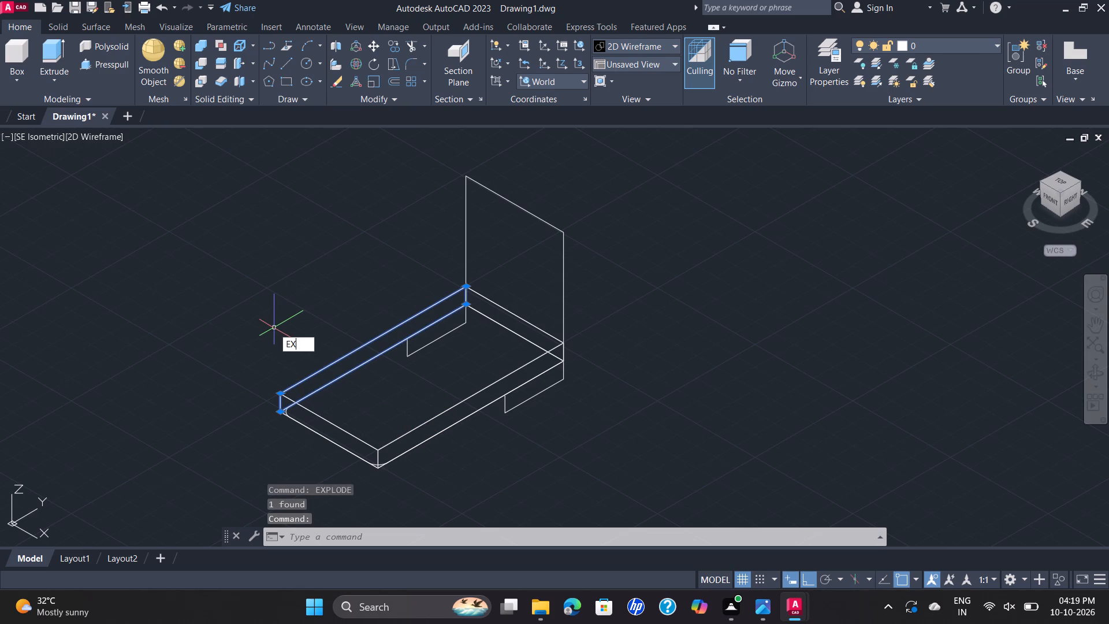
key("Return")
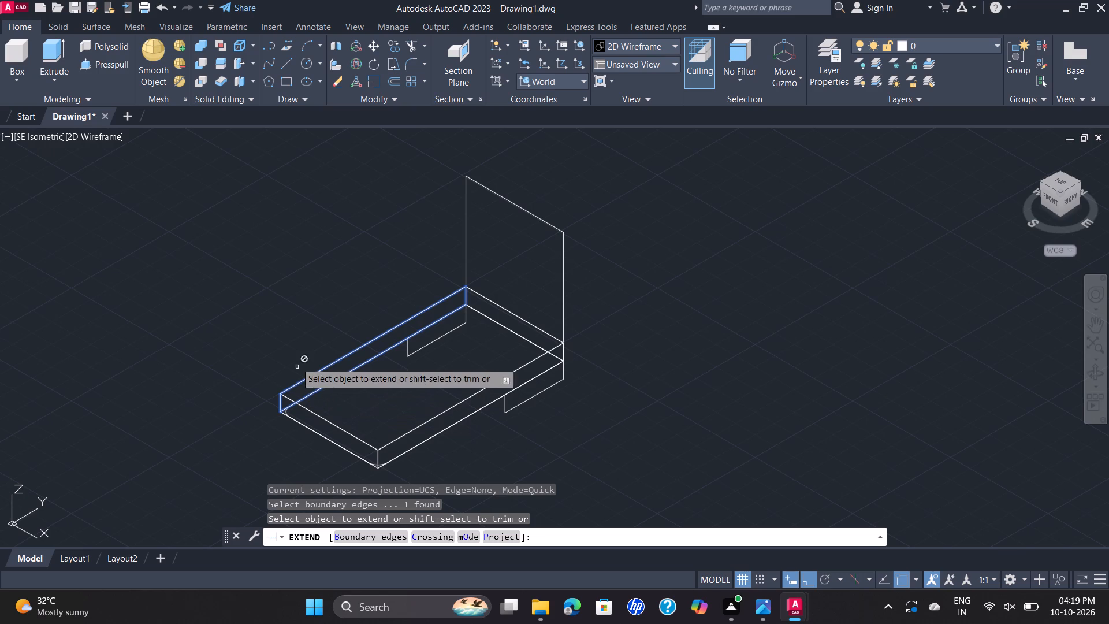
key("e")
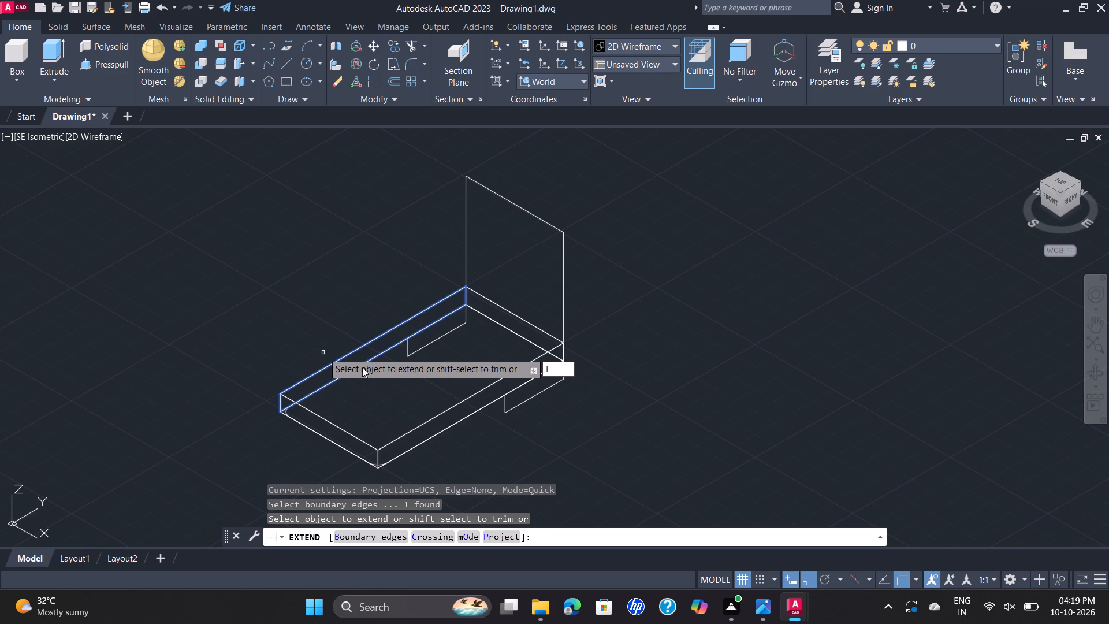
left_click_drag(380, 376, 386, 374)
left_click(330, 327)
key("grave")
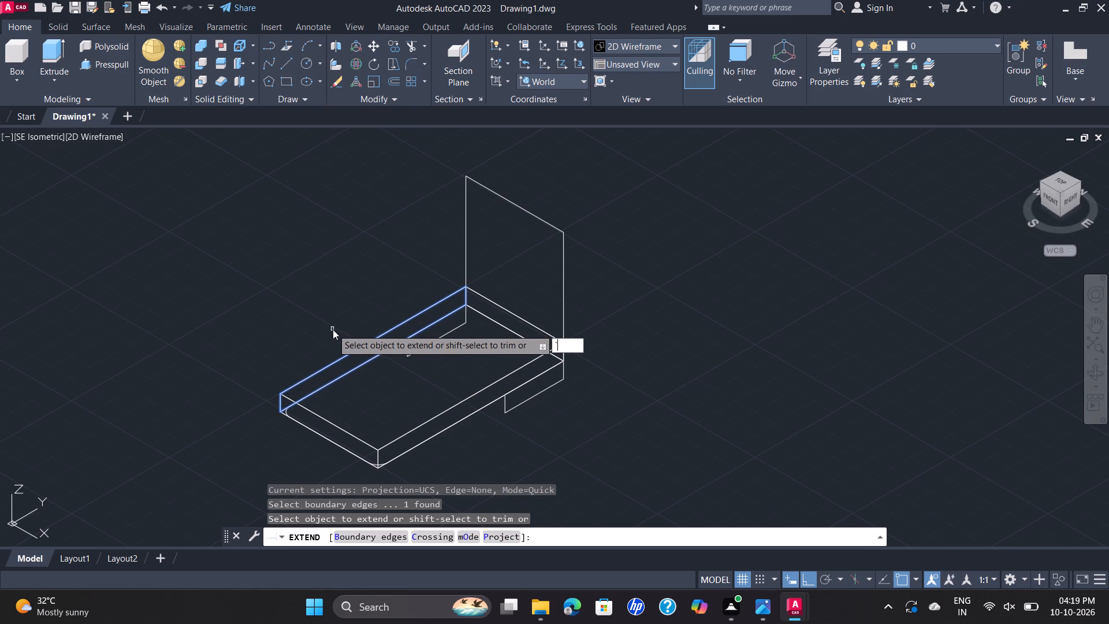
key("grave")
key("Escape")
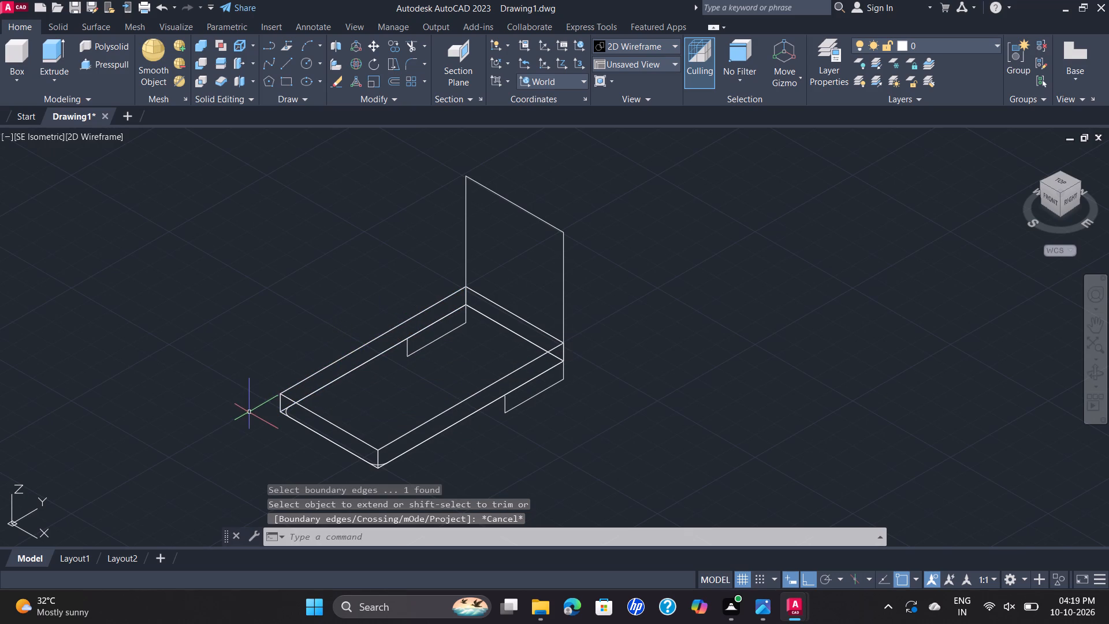
Explode the long side face on the box's -X side into its edge lines.
left_click(328, 367)
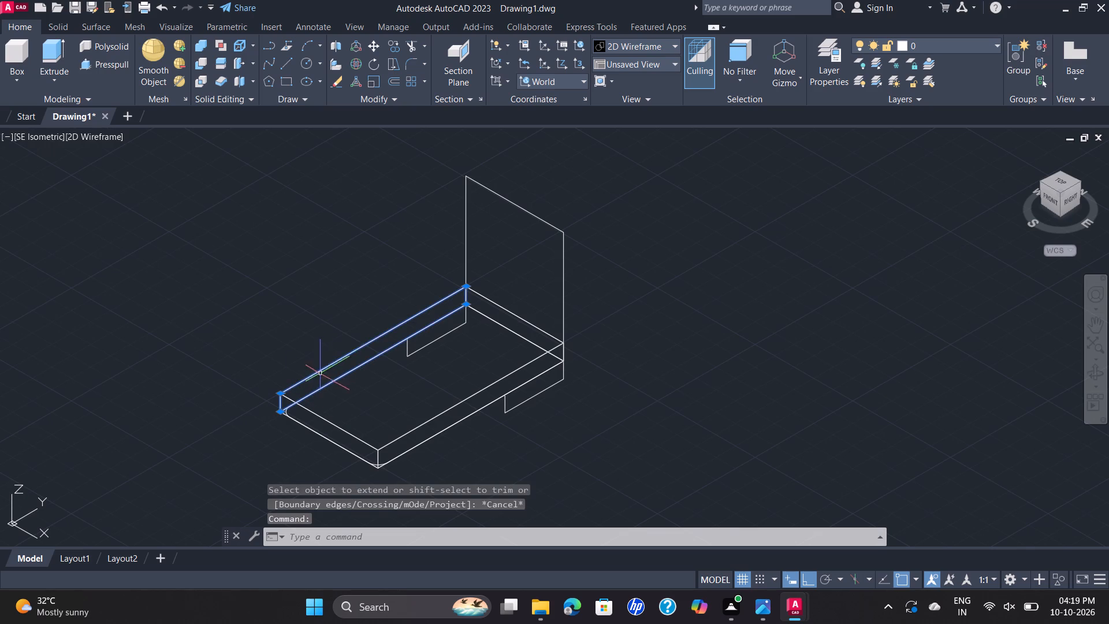
key("e")
key("x")
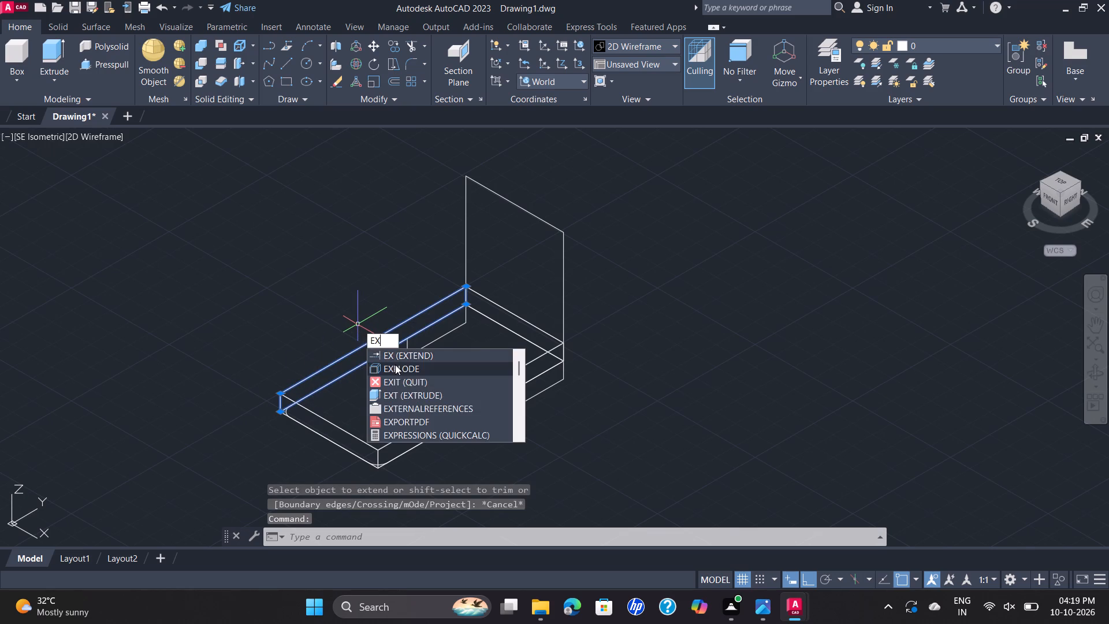
left_click(396, 365)
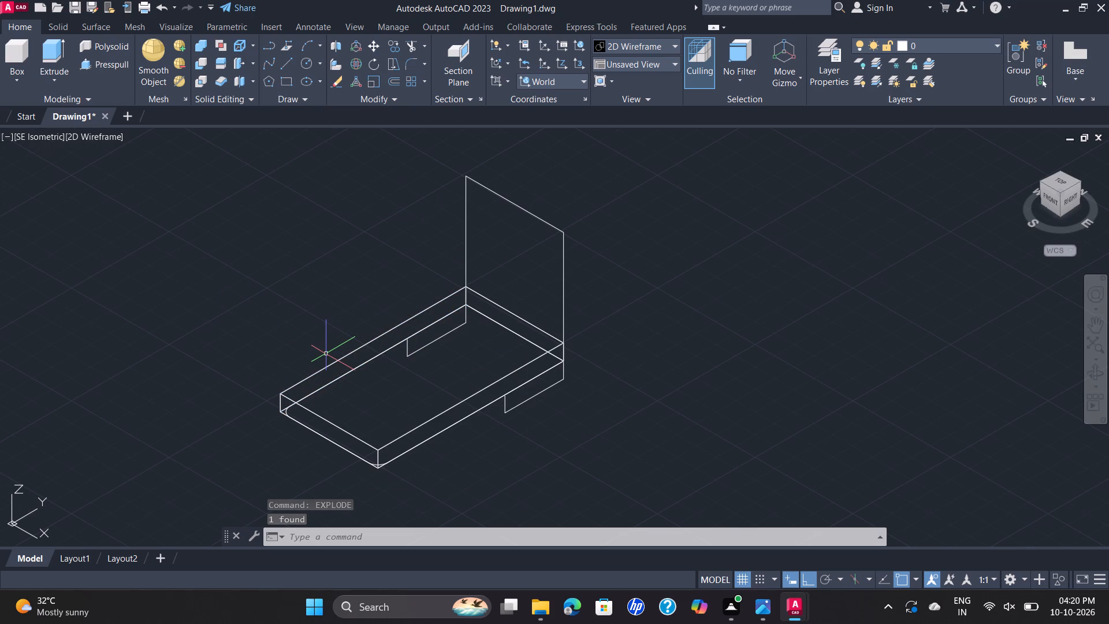
Fillet the top edges at both front corners of the base with the 5 mm radius.
key("f")
key("Return")
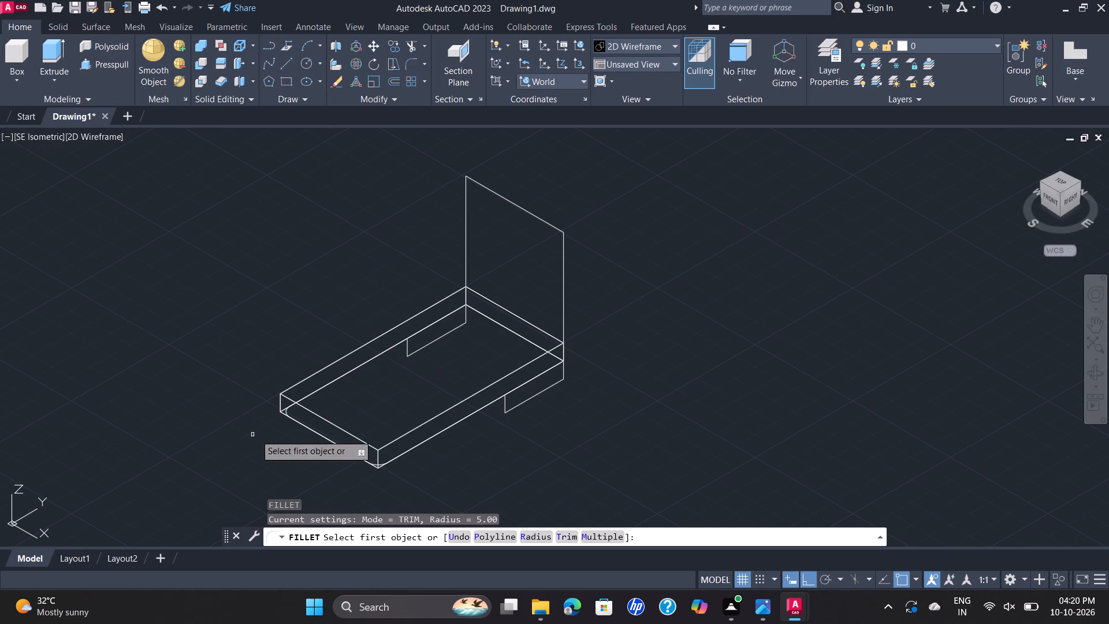
left_click(315, 415)
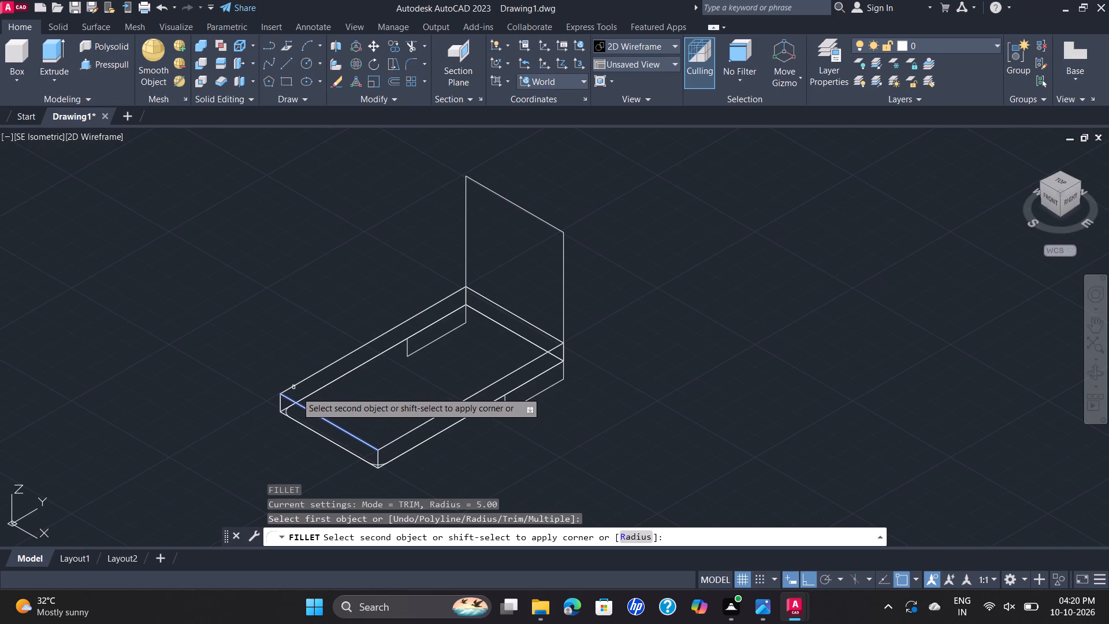
left_click(293, 385)
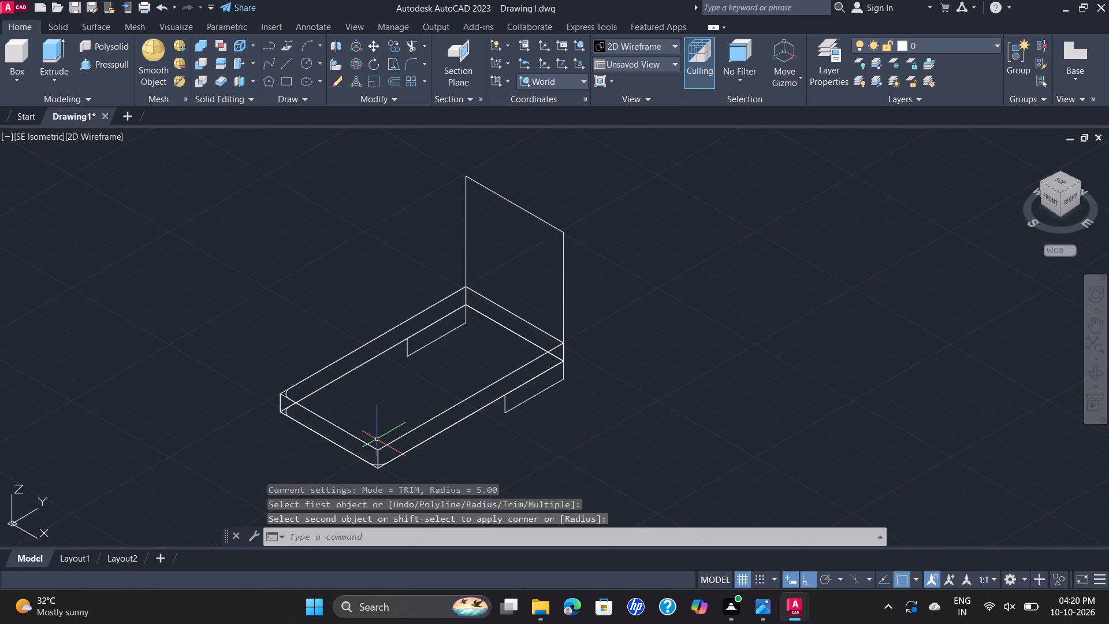
key("space")
left_click(394, 439)
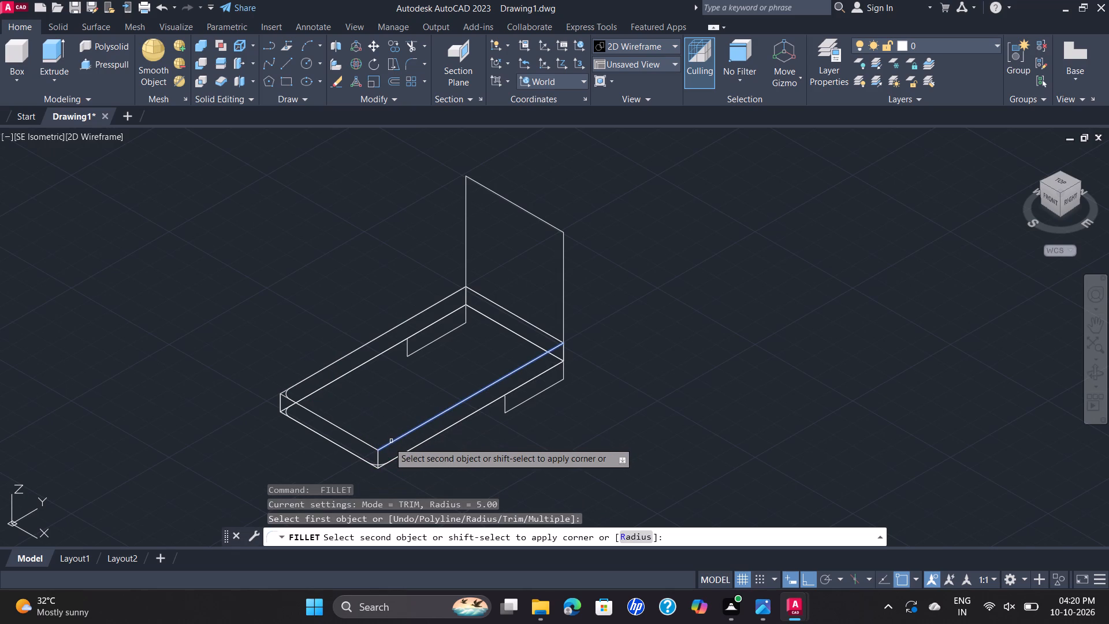
left_click(371, 444)
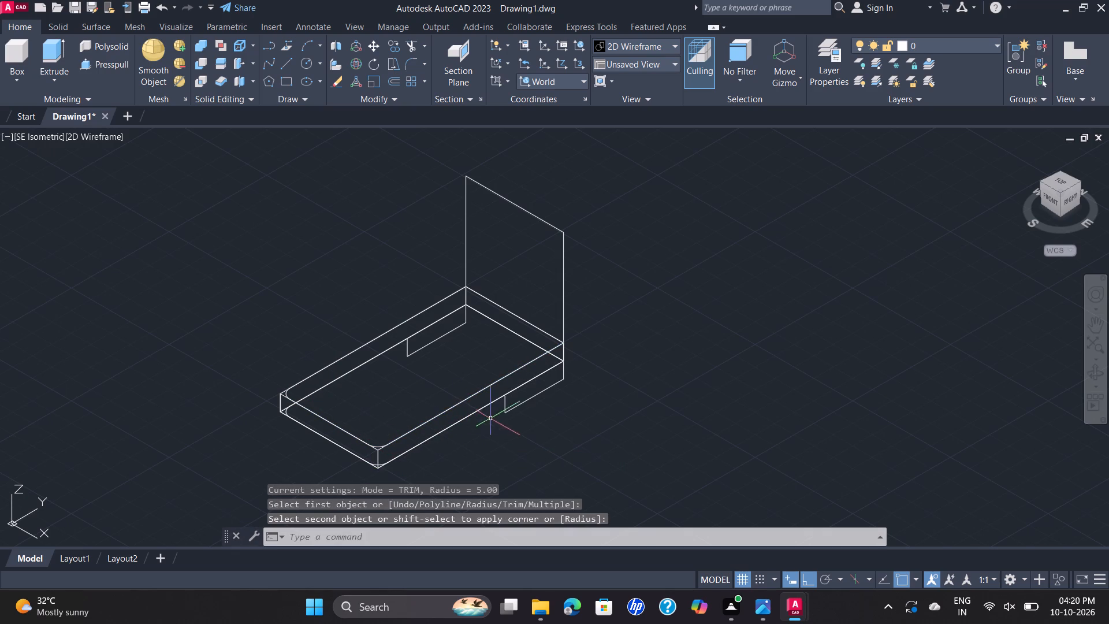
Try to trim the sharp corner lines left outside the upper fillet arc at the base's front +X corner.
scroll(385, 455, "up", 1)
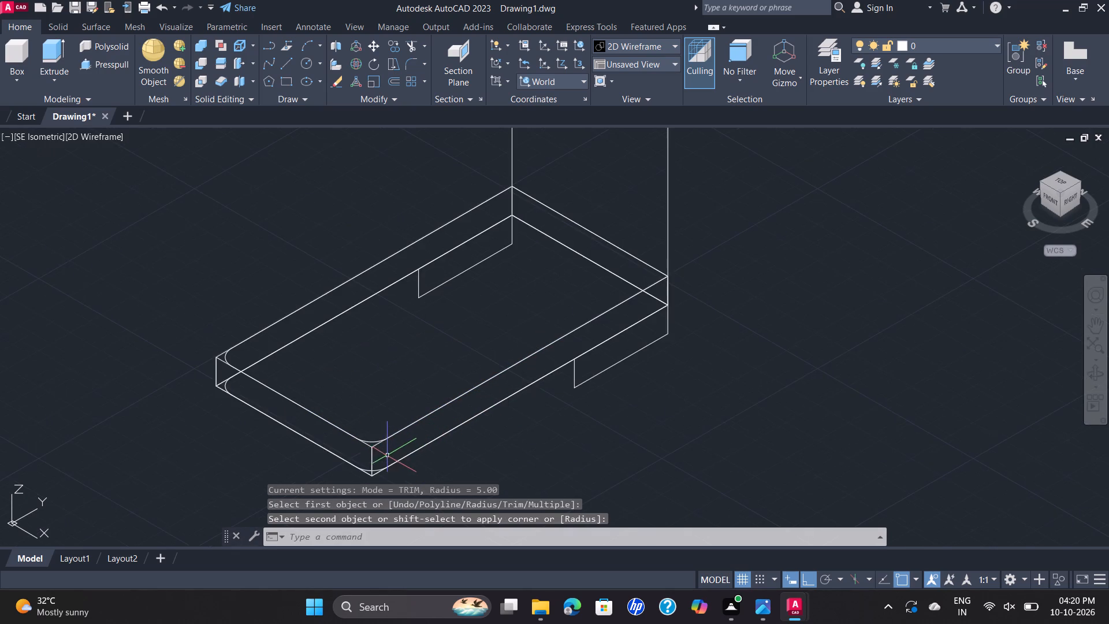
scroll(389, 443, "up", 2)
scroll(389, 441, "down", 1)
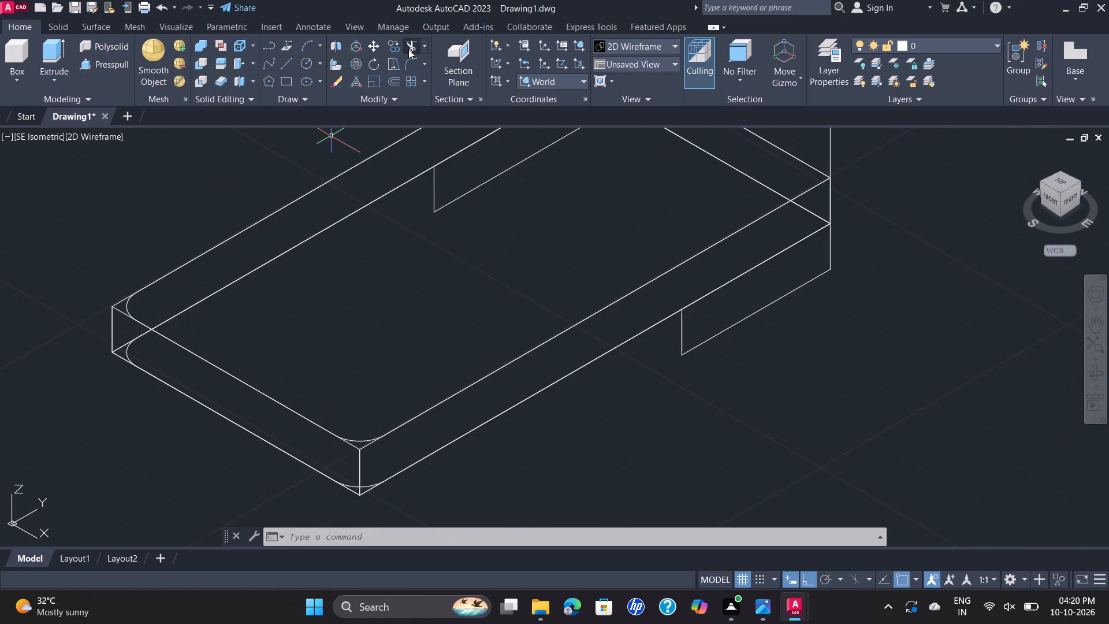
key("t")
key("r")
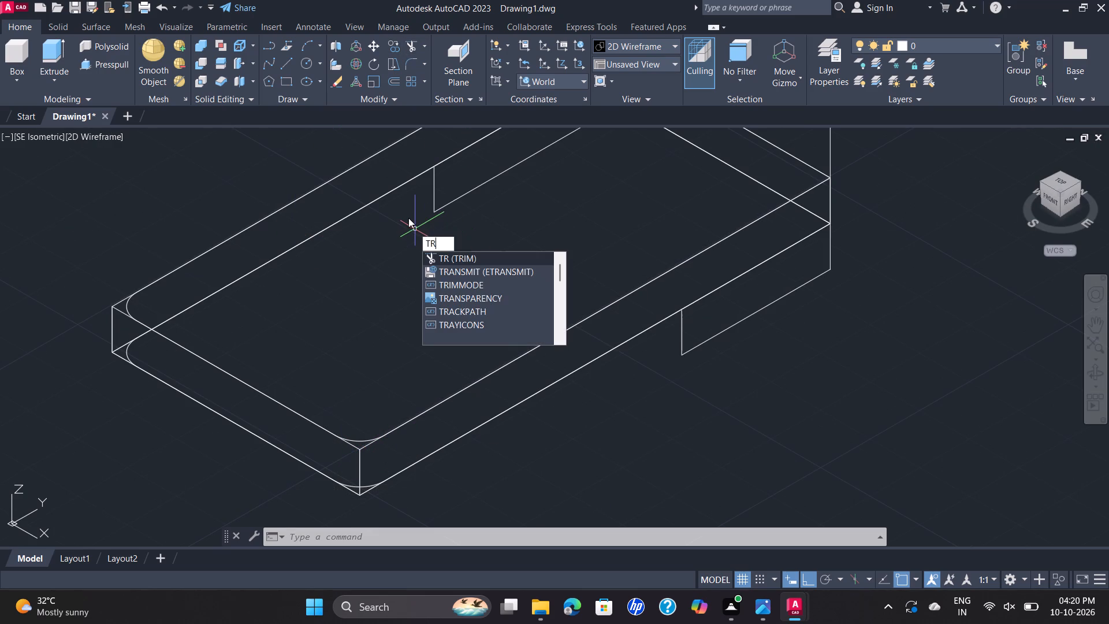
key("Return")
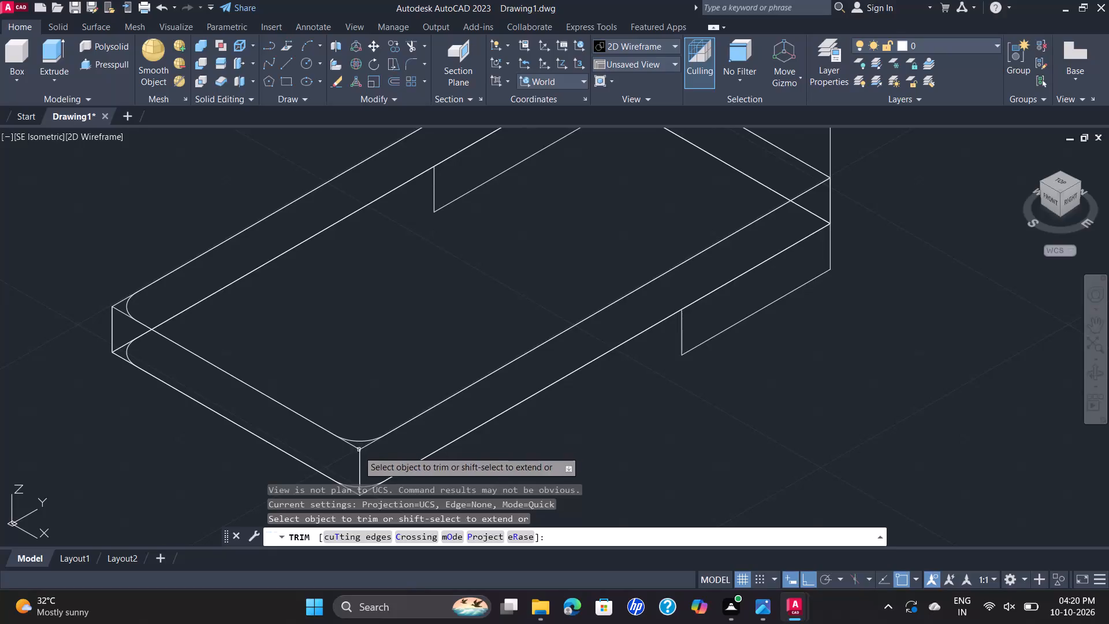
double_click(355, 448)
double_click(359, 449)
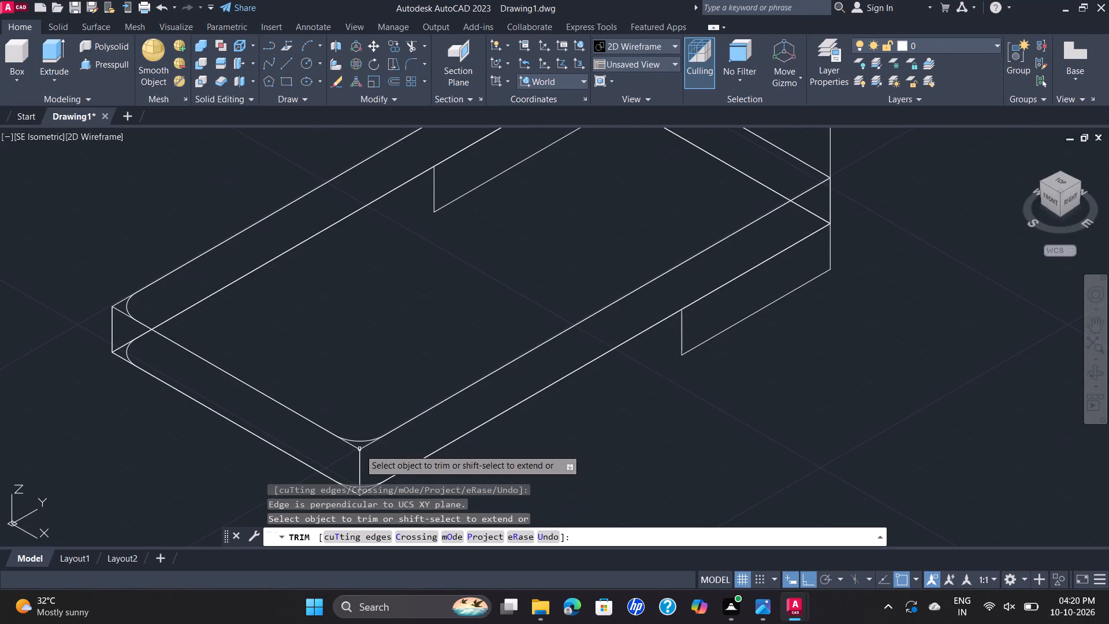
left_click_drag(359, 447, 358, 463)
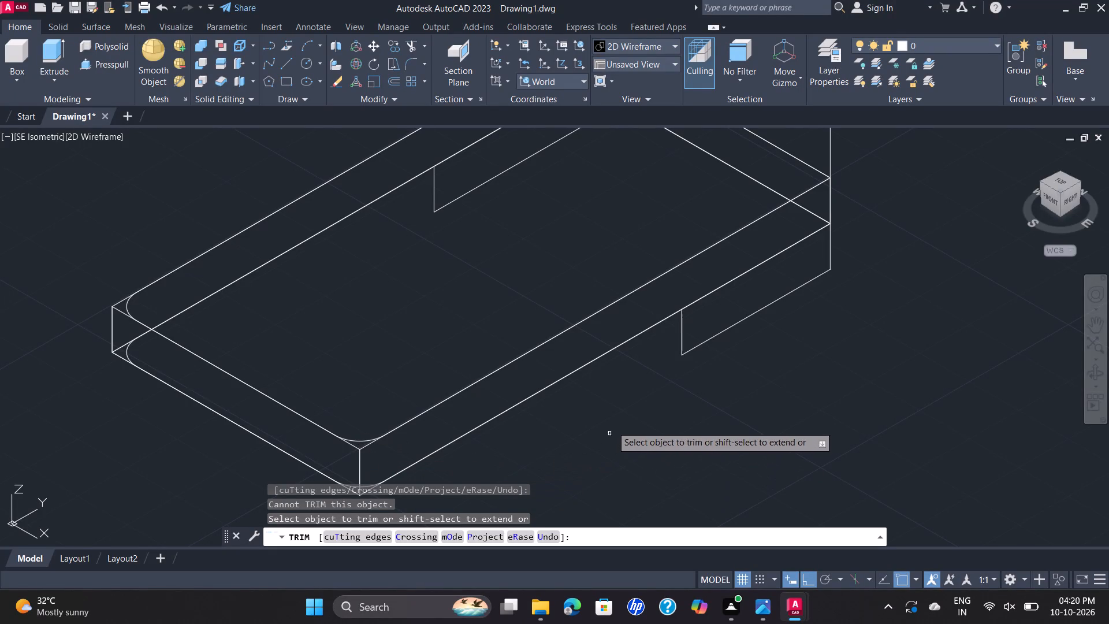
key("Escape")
Presspull the lower fillet arc at the front +X corner up 8 mm into a curved surface.
scroll(574, 438, "up", 1)
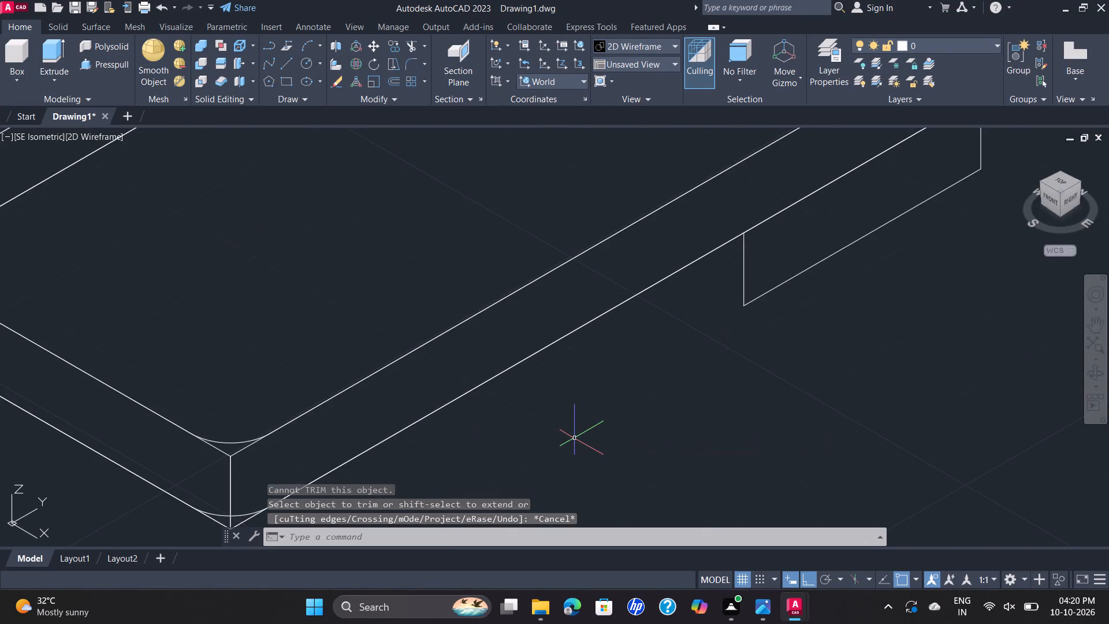
scroll(574, 438, "down", 2)
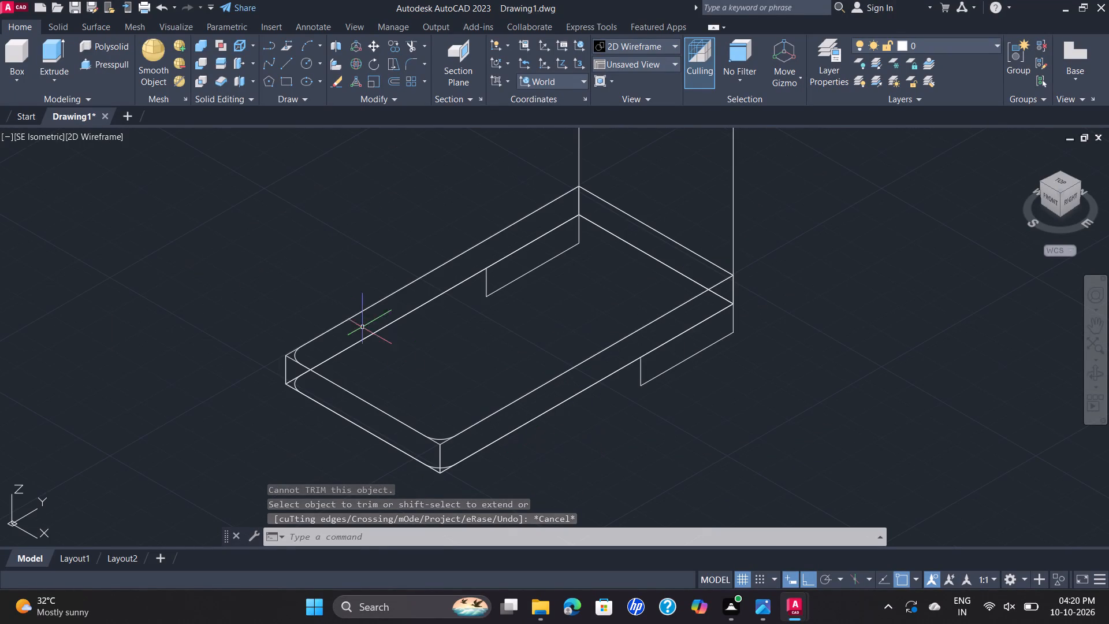
left_click(94, 72)
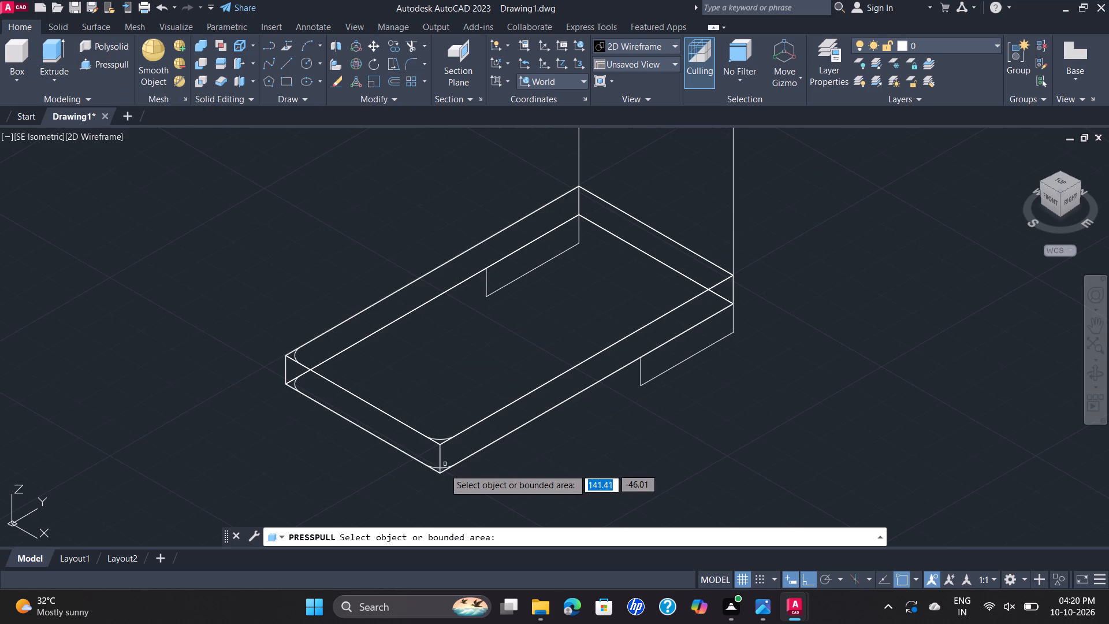
scroll(443, 469, "up", 3)
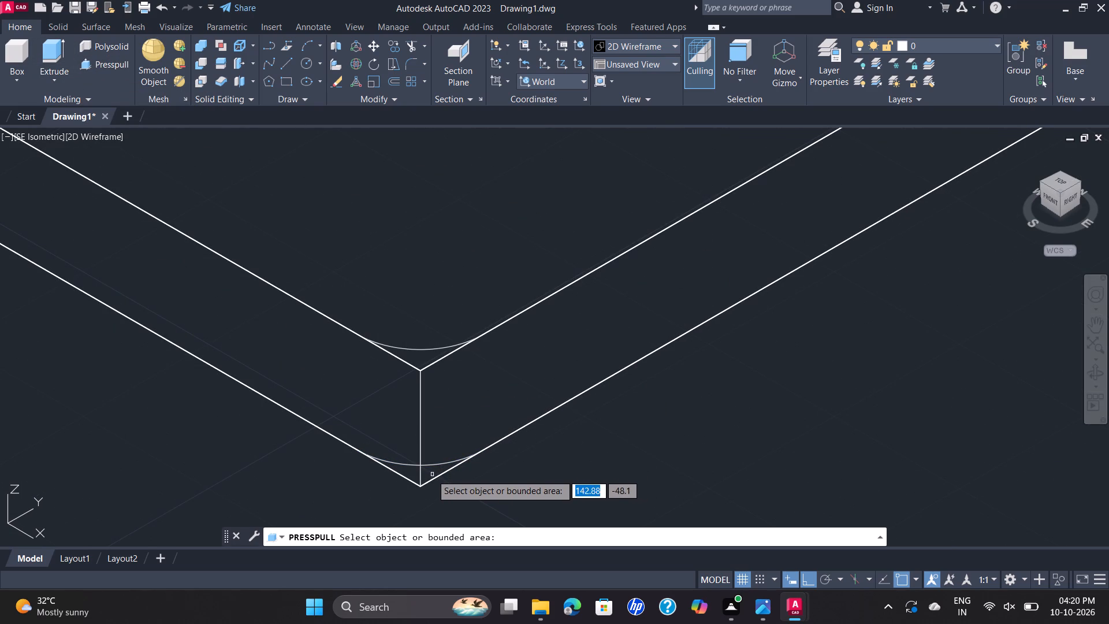
left_click(430, 465)
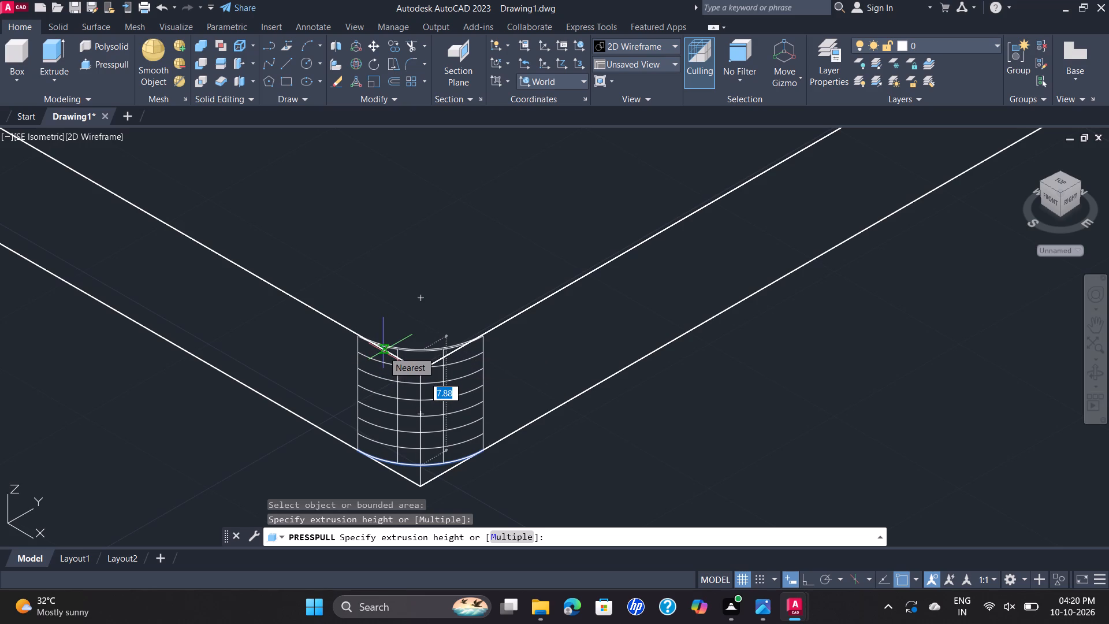
key("8")
key("Return")
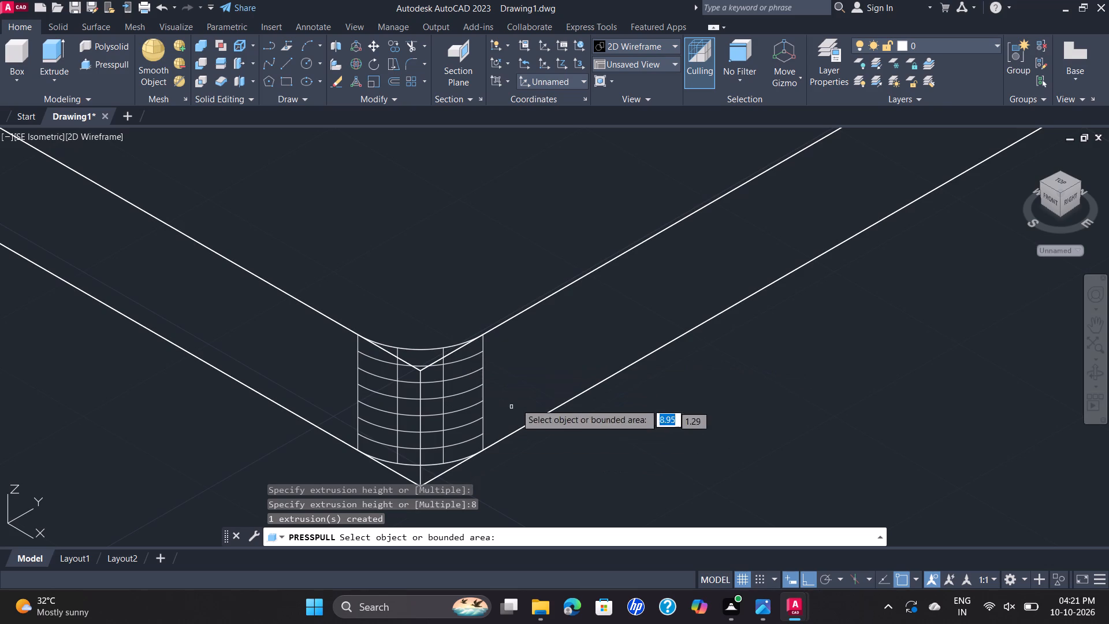
scroll(695, 413, "up", 1)
scroll(694, 413, "down", 2)
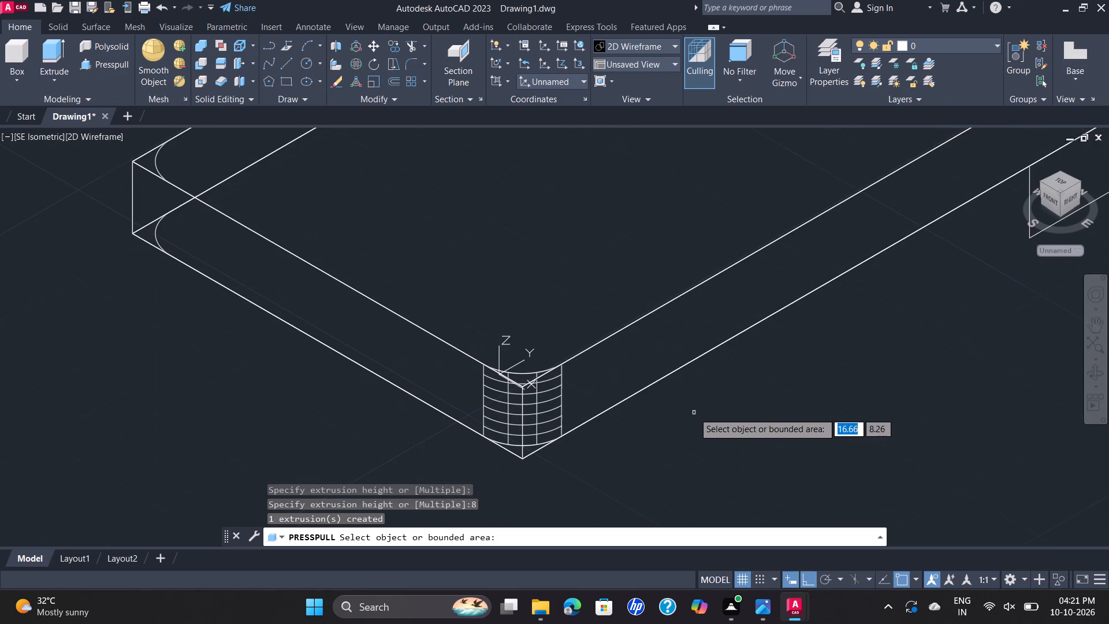
key("Escape")
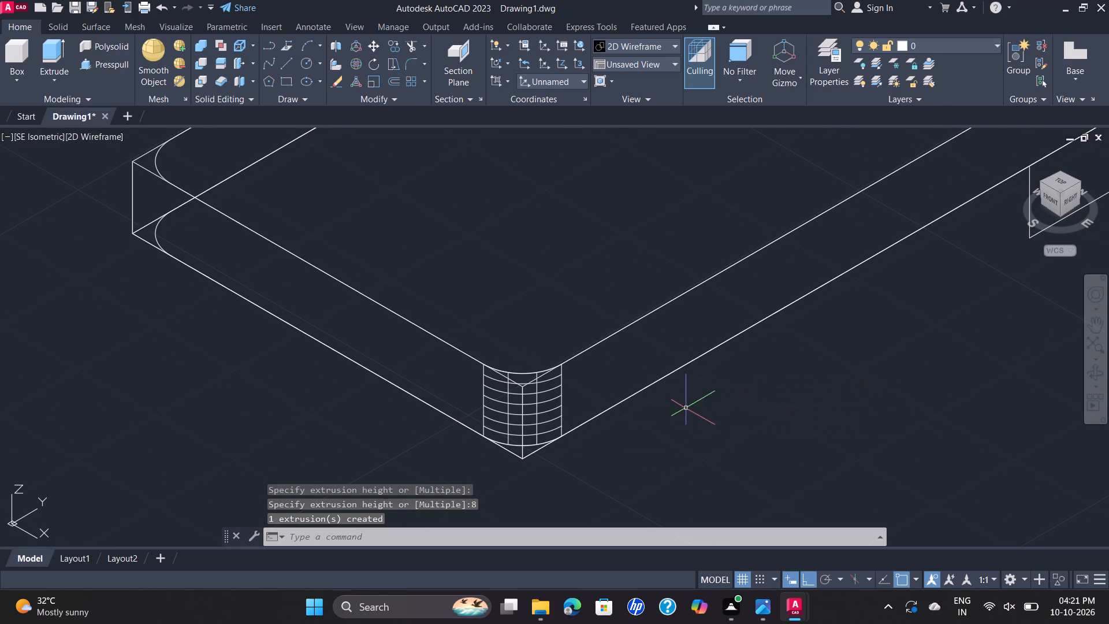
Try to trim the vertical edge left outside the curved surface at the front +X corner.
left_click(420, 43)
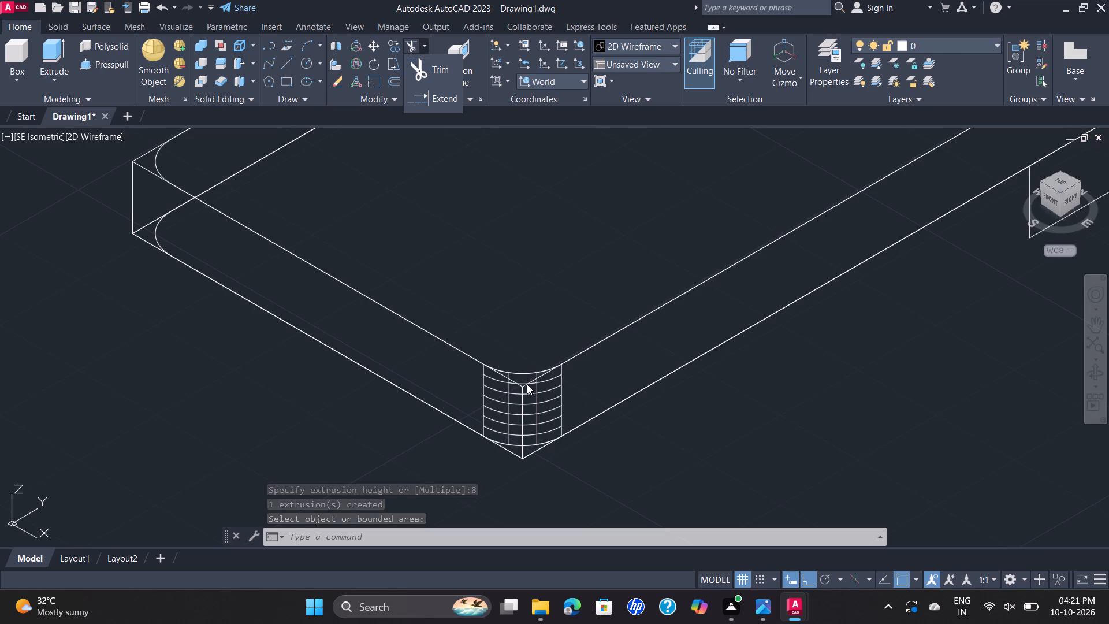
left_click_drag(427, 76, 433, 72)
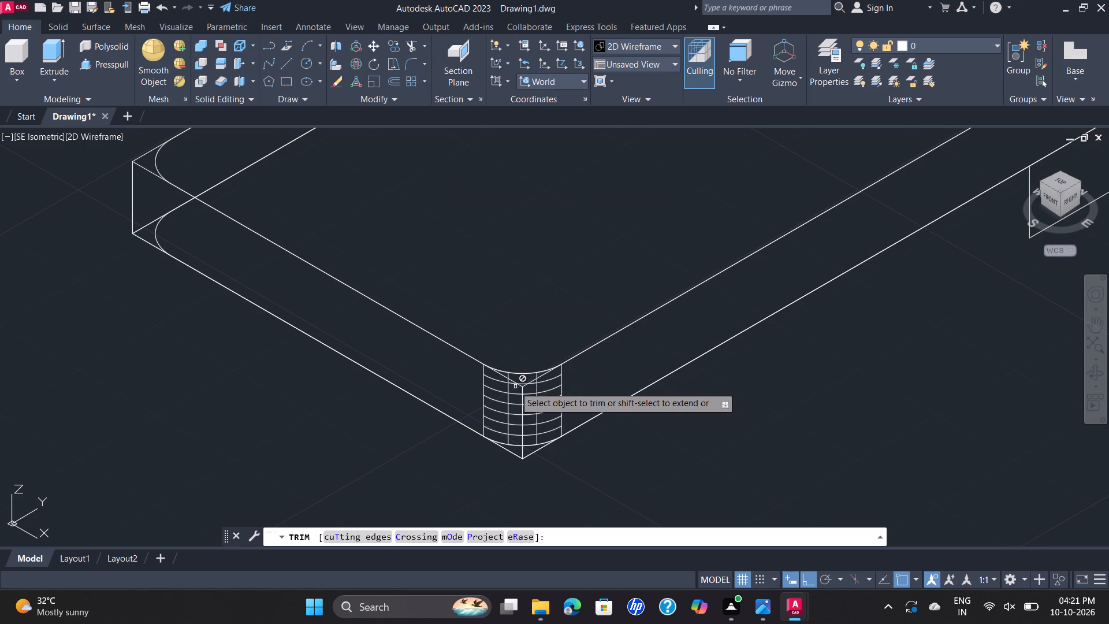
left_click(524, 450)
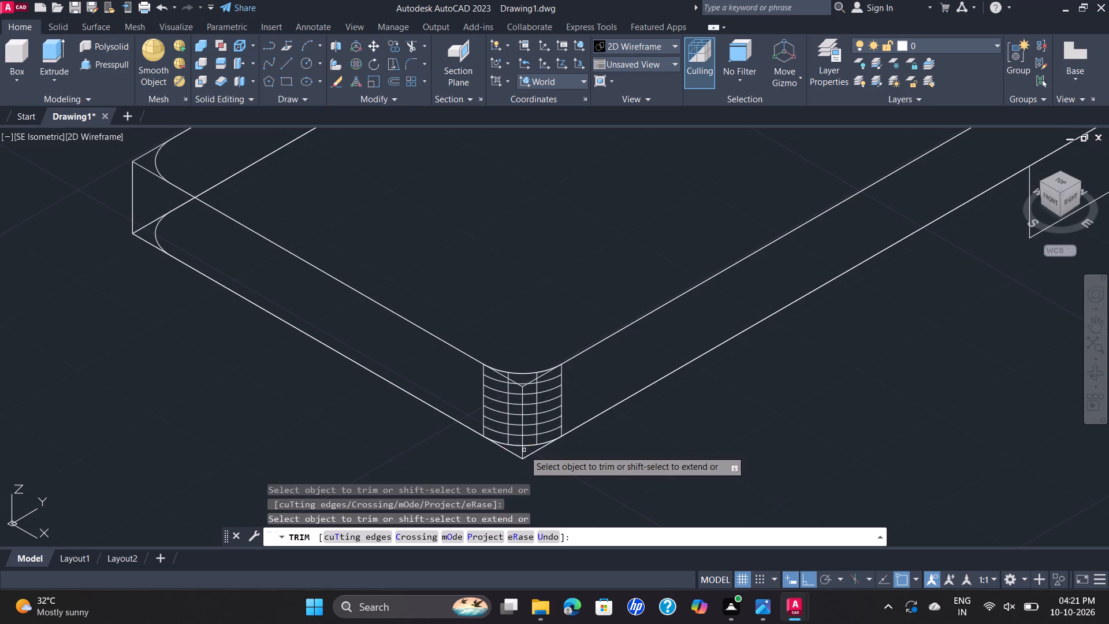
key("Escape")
Delete the vertical edge line of the old sharp corner at the base's front +X corner.
left_click(523, 447)
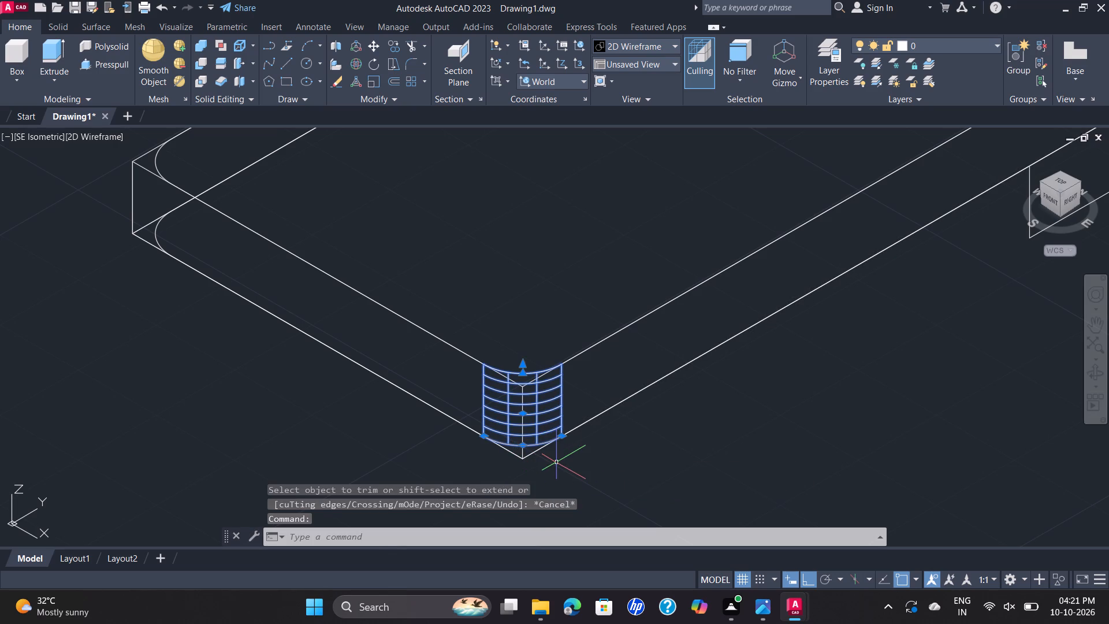
key("Escape")
left_click(522, 453)
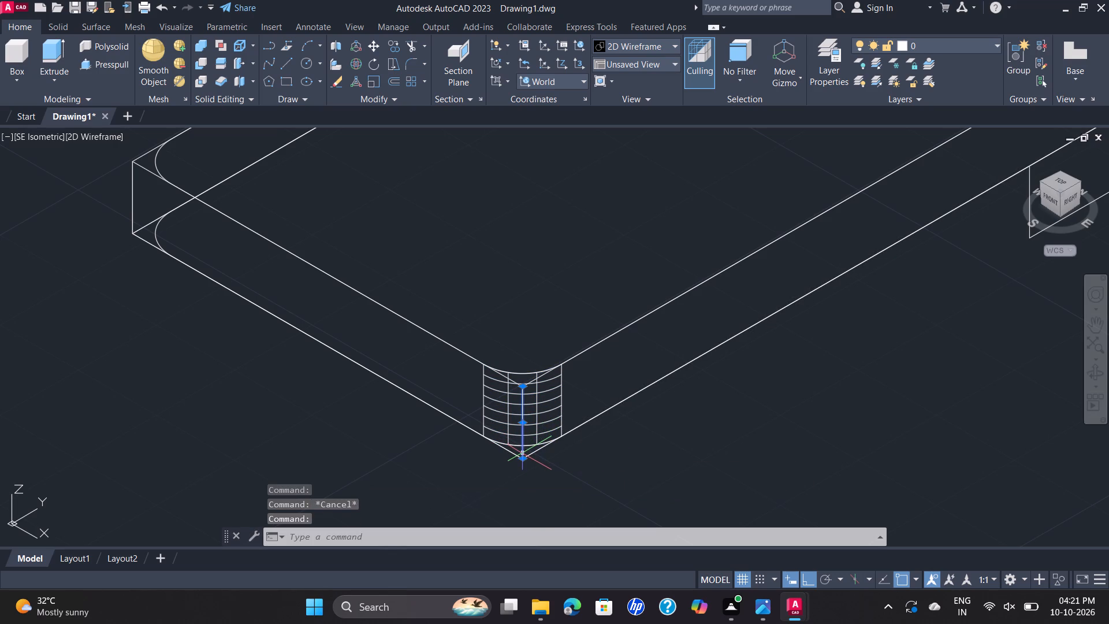
key("Delete")
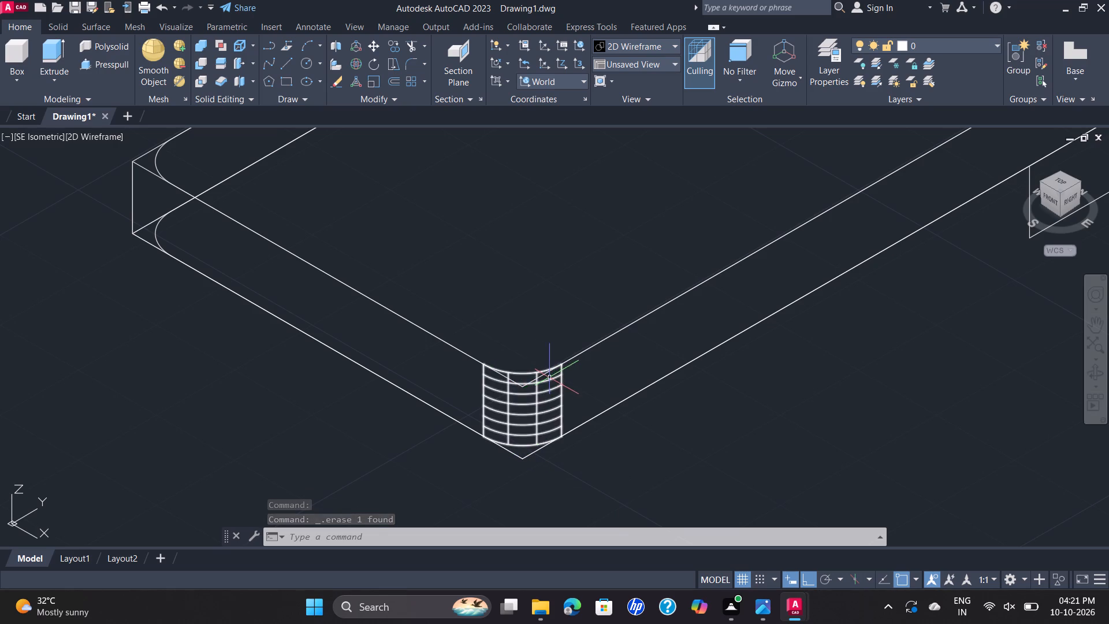
Delete the curved surface at the base's front +X corner.
scroll(549, 377, "up", 3)
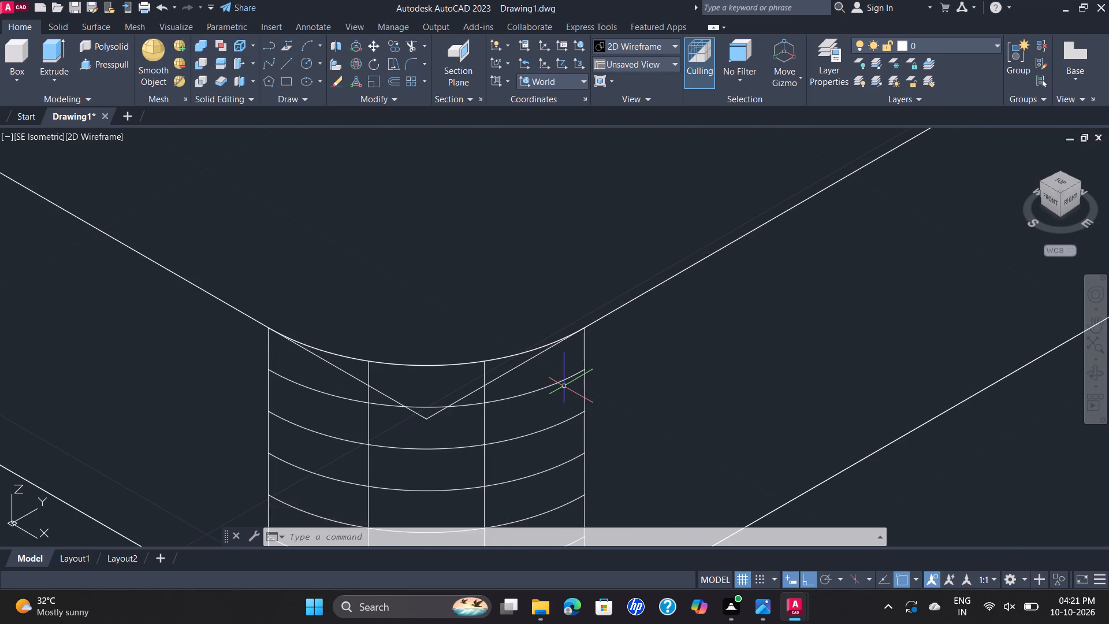
left_click(584, 372)
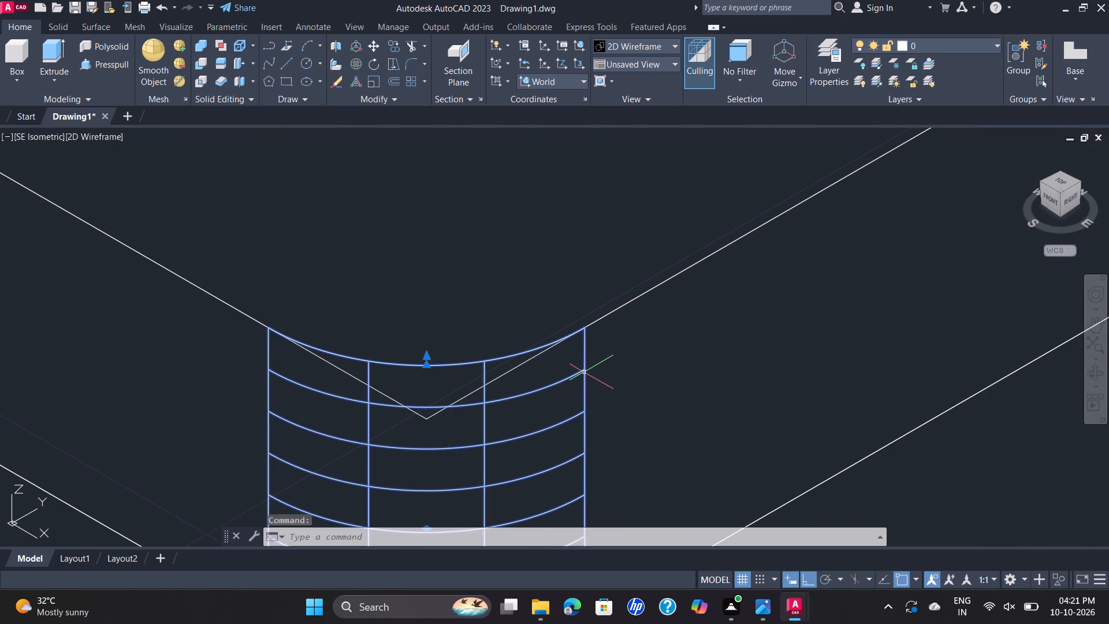
key("Delete")
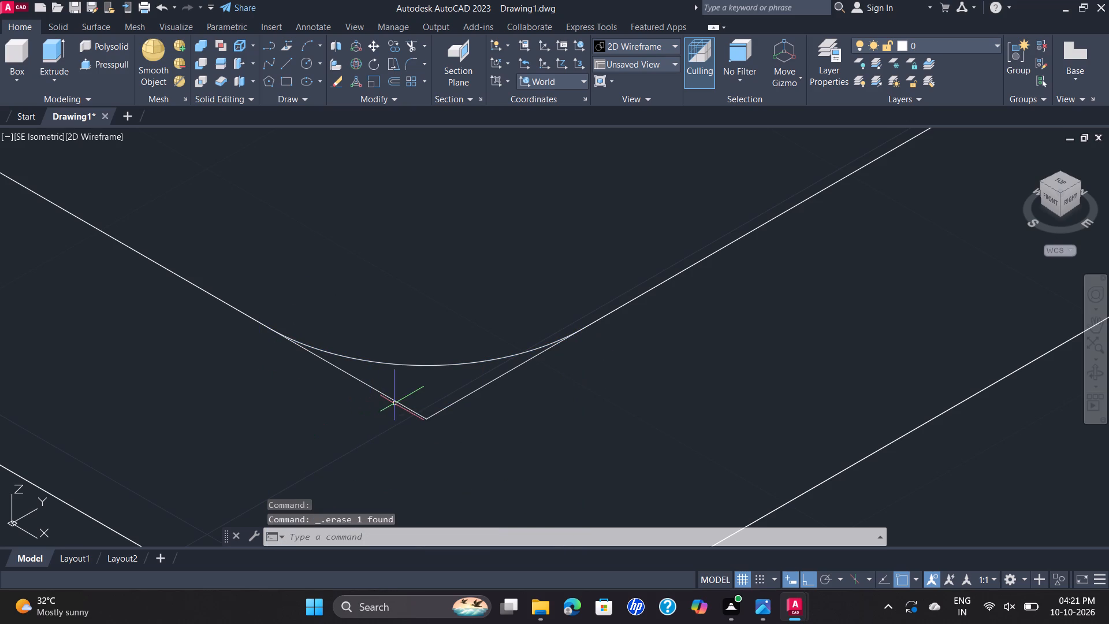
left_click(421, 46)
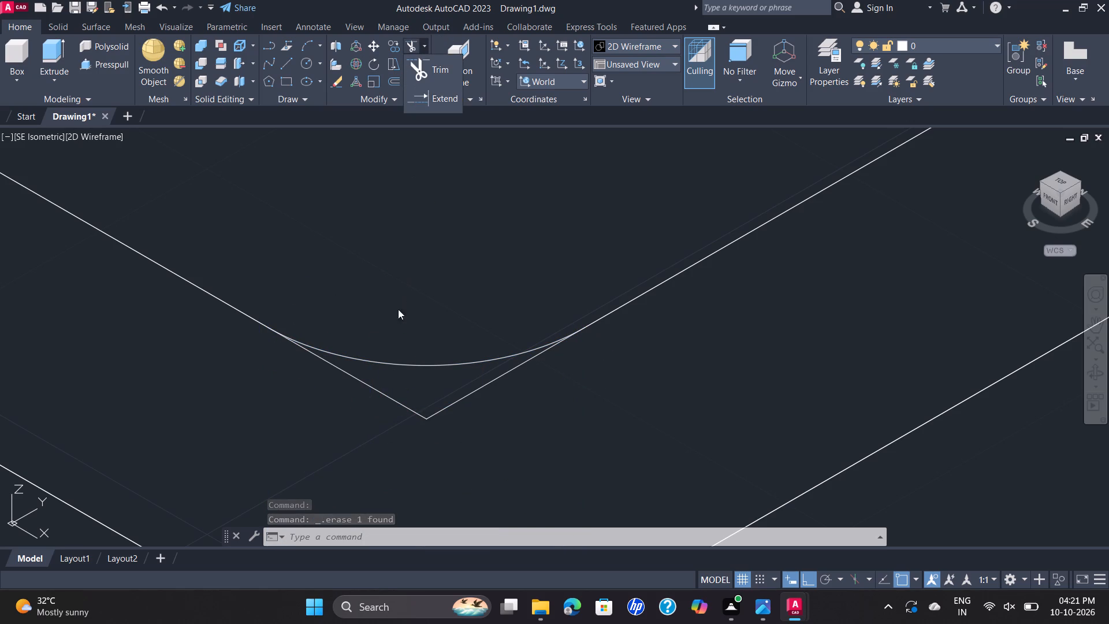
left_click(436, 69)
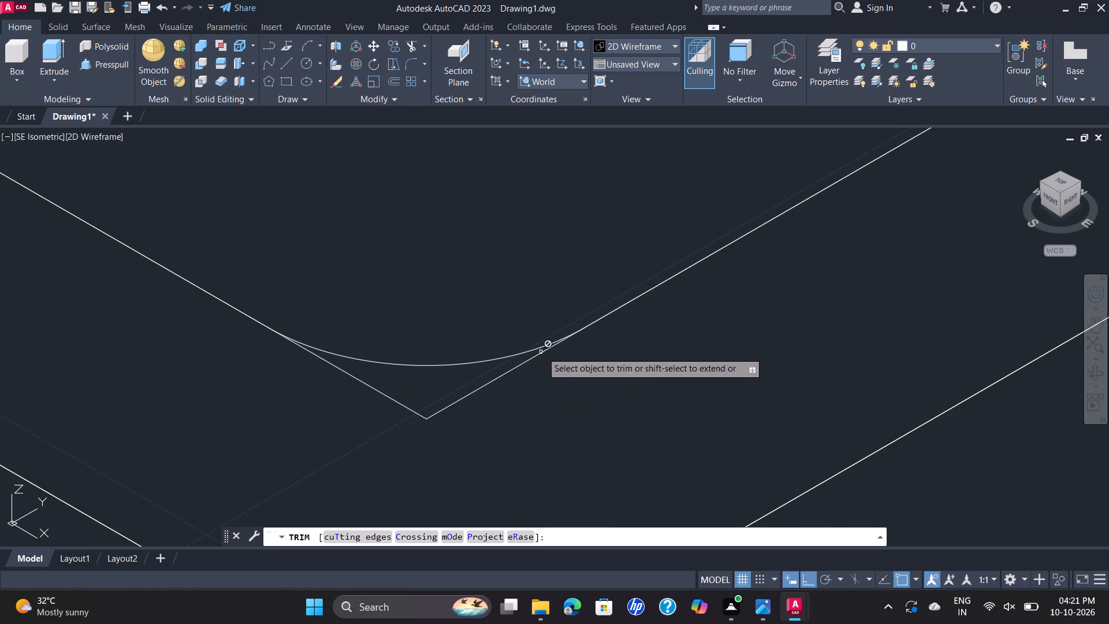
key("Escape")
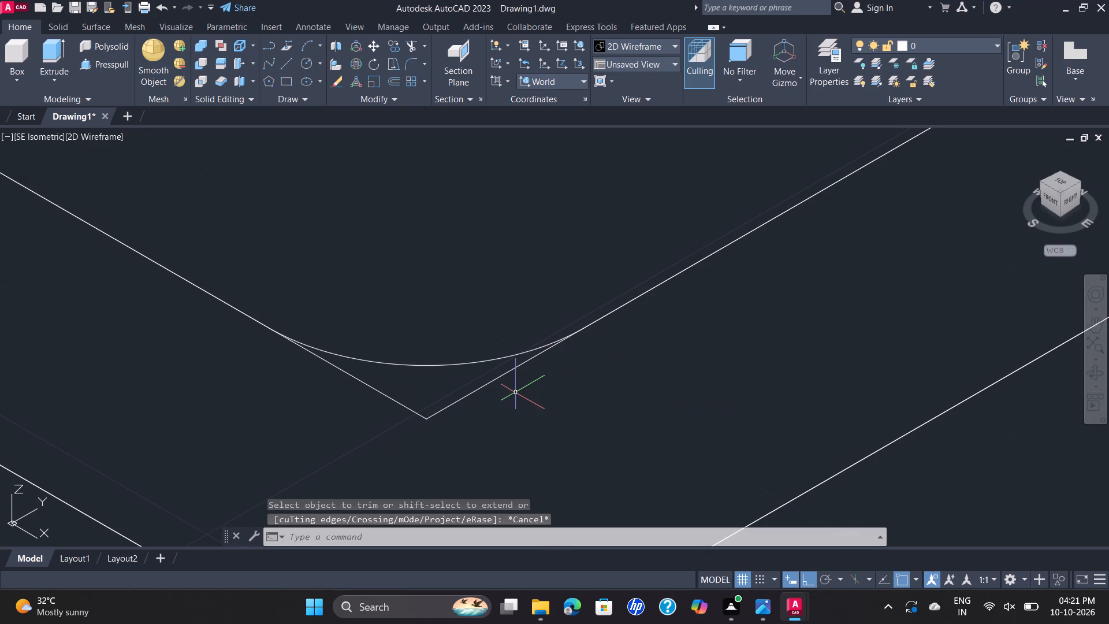
Explode the upper outline of the base into separate lines.
scroll(497, 377, "down", 4)
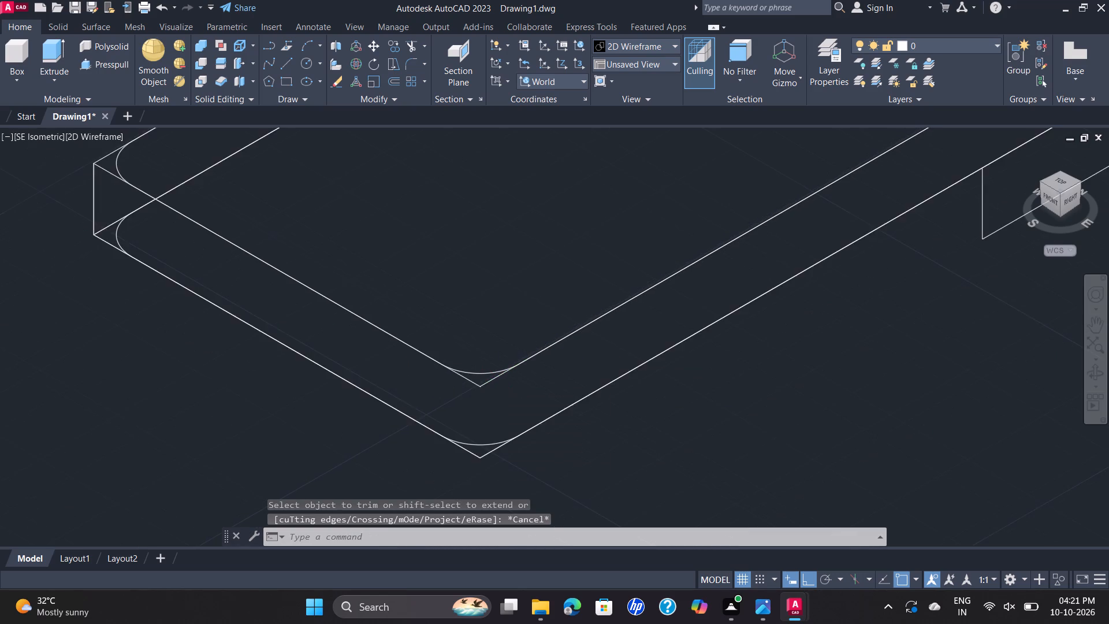
left_click(488, 381)
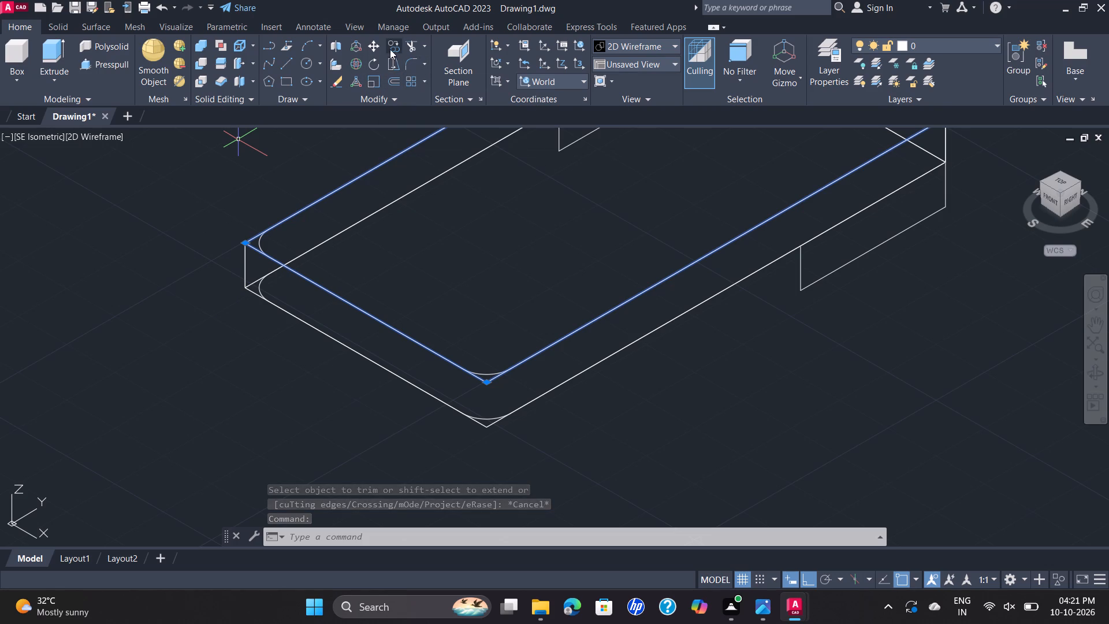
left_click(390, 96)
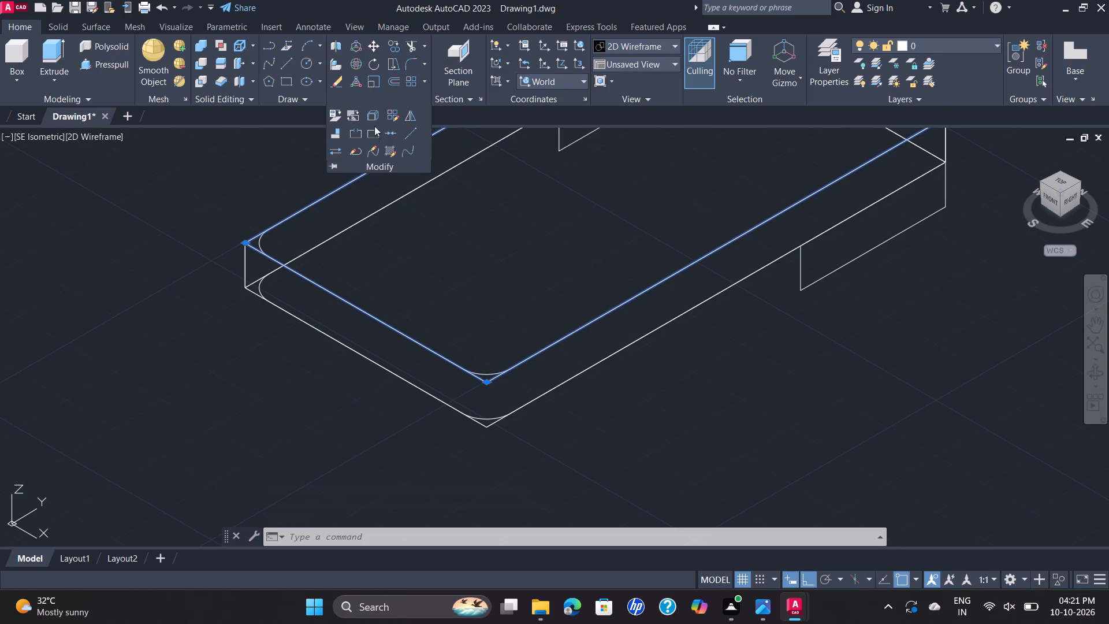
left_click(376, 116)
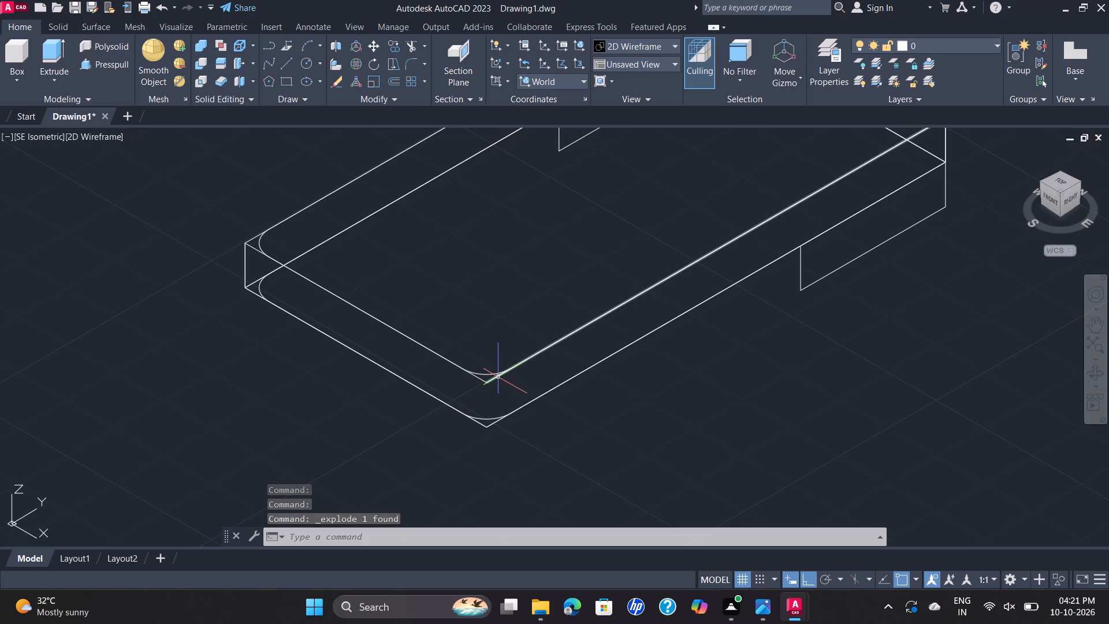
Trim both sharp corner lines left outside the upper fillet arc at the base's front +X corner.
left_click(415, 45)
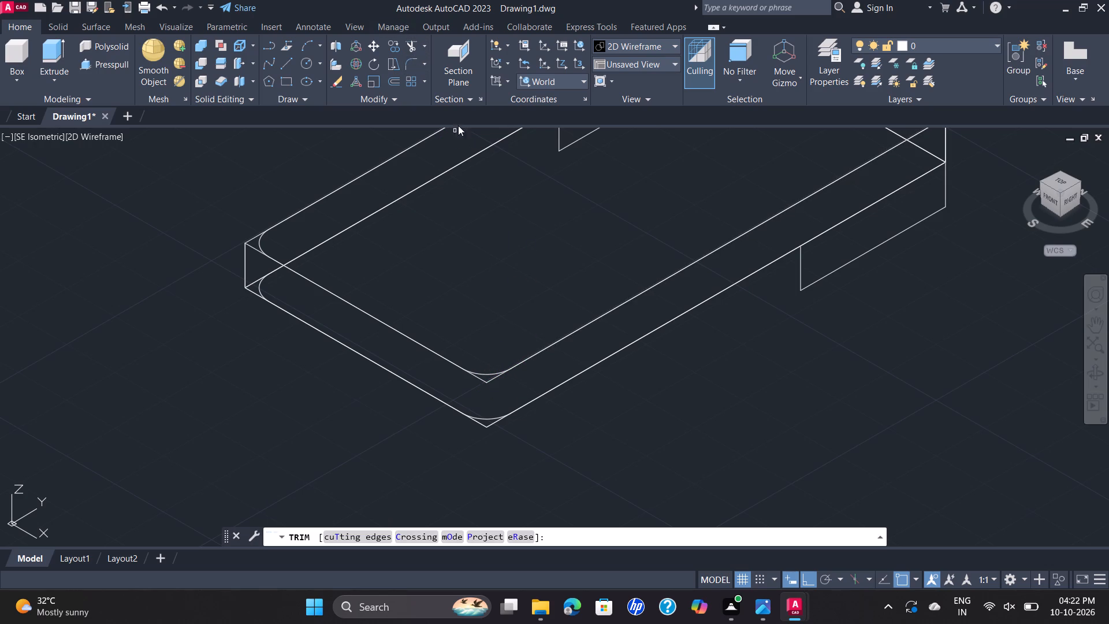
scroll(488, 382, "up", 3)
left_click(486, 382)
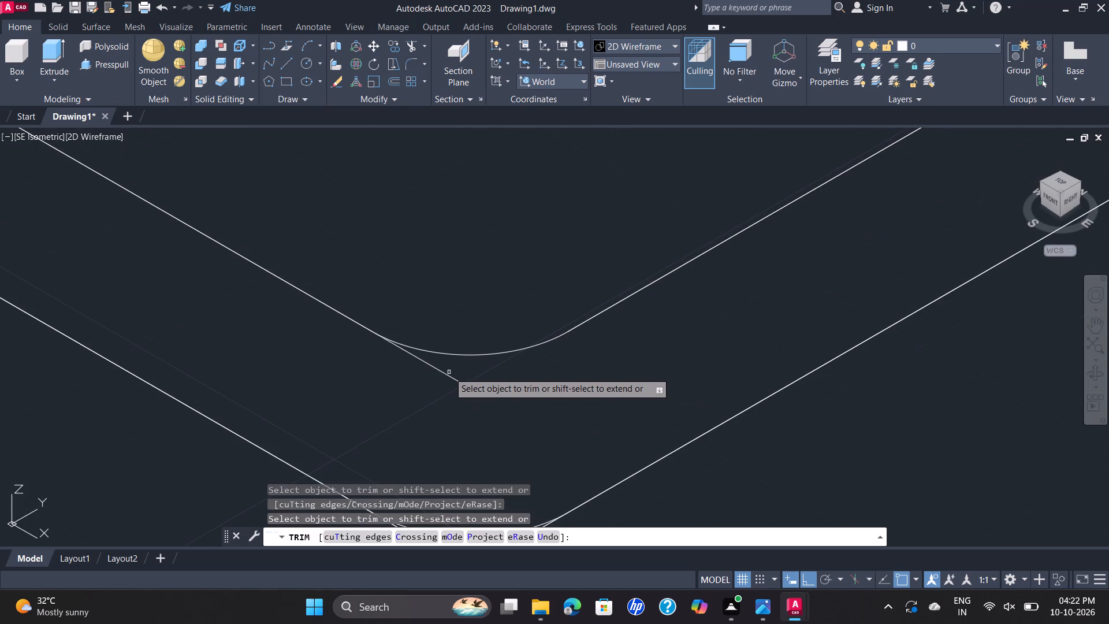
left_click(450, 374)
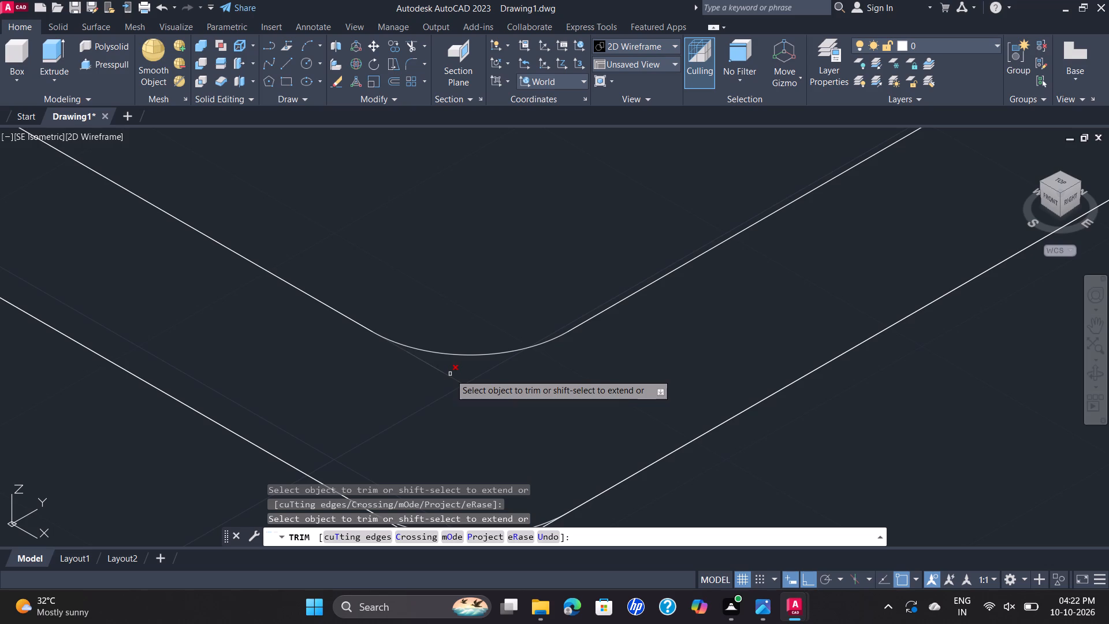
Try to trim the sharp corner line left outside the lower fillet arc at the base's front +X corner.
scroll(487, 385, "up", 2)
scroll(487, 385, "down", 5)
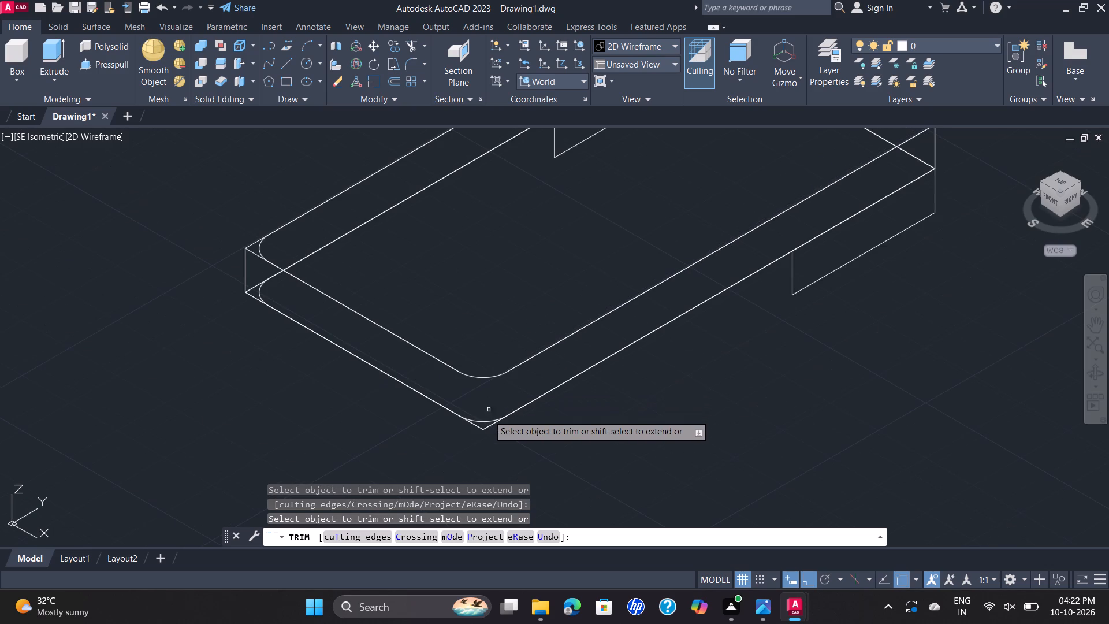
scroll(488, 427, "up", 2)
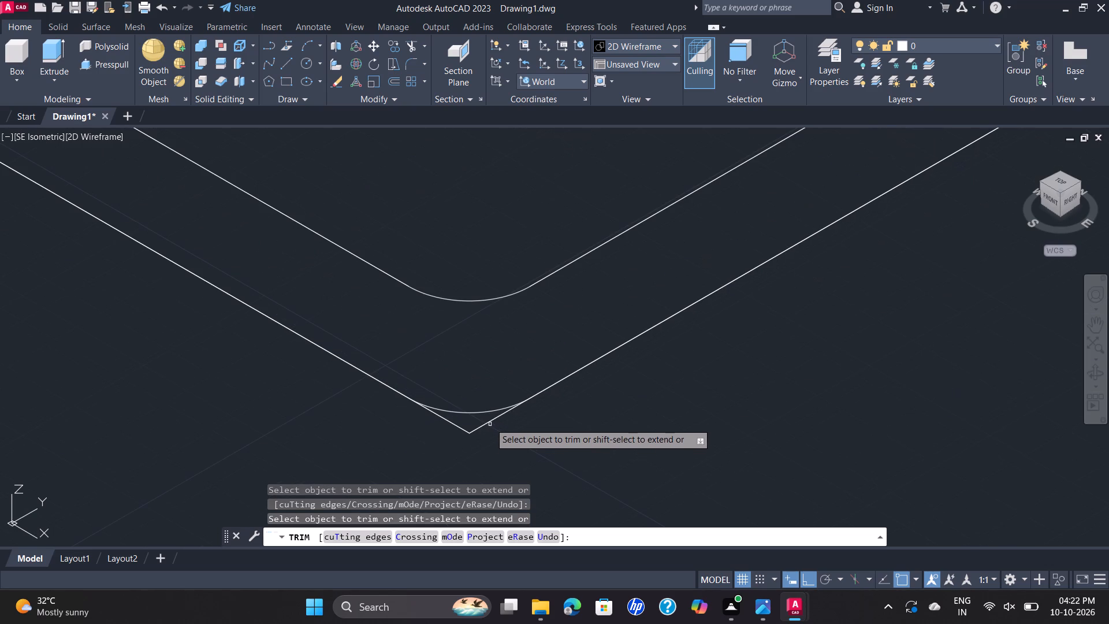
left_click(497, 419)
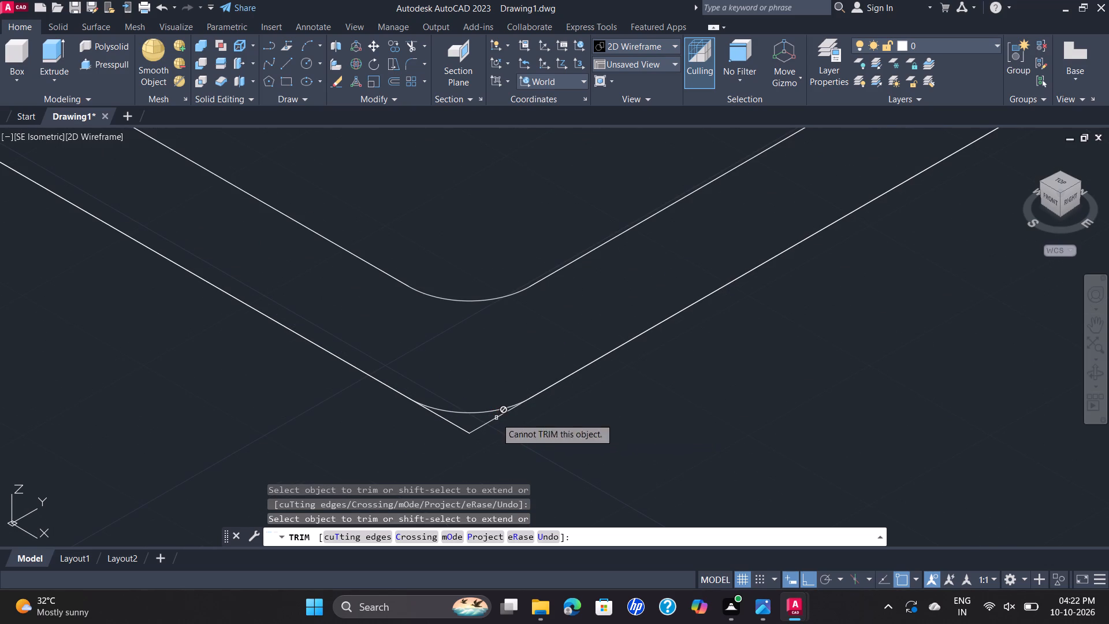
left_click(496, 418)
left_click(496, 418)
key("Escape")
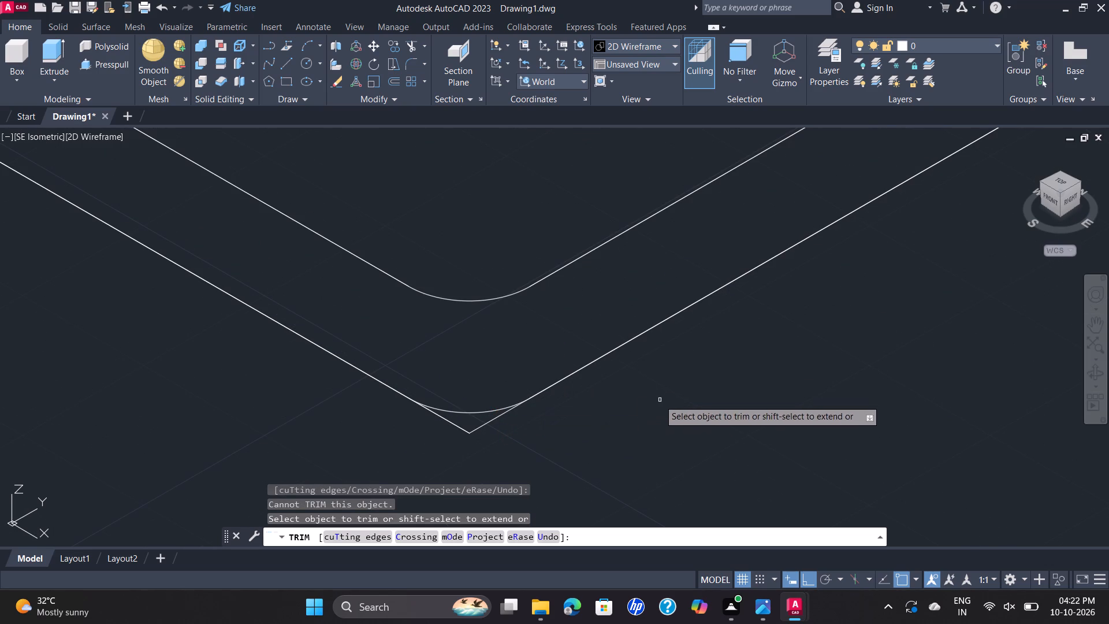
Explode the lower outline of the base into separate lines.
left_click(477, 430)
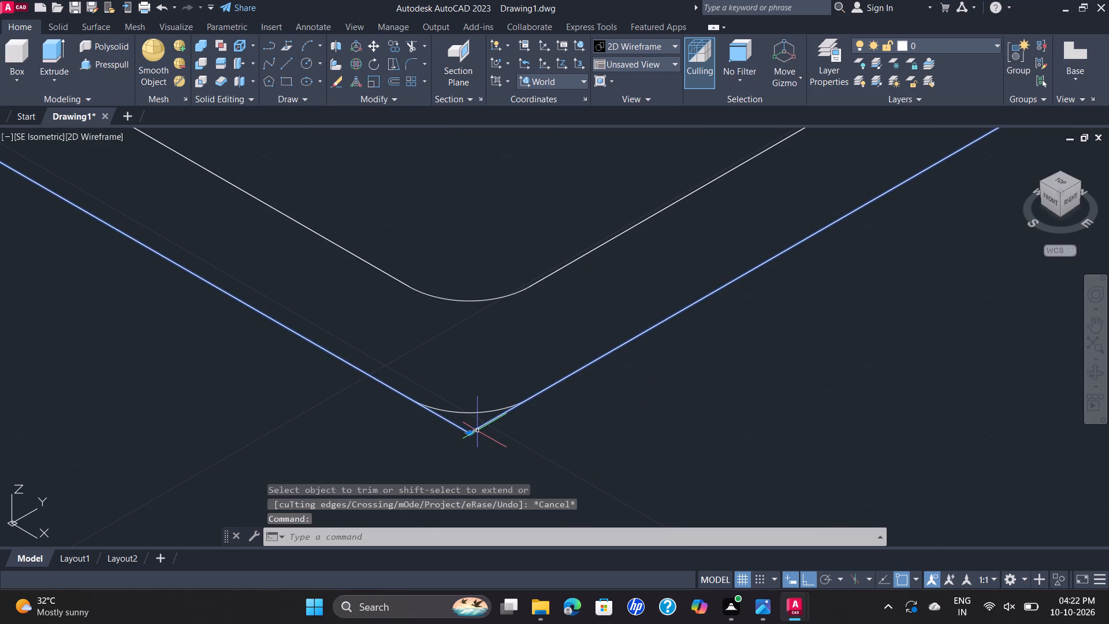
key("e")
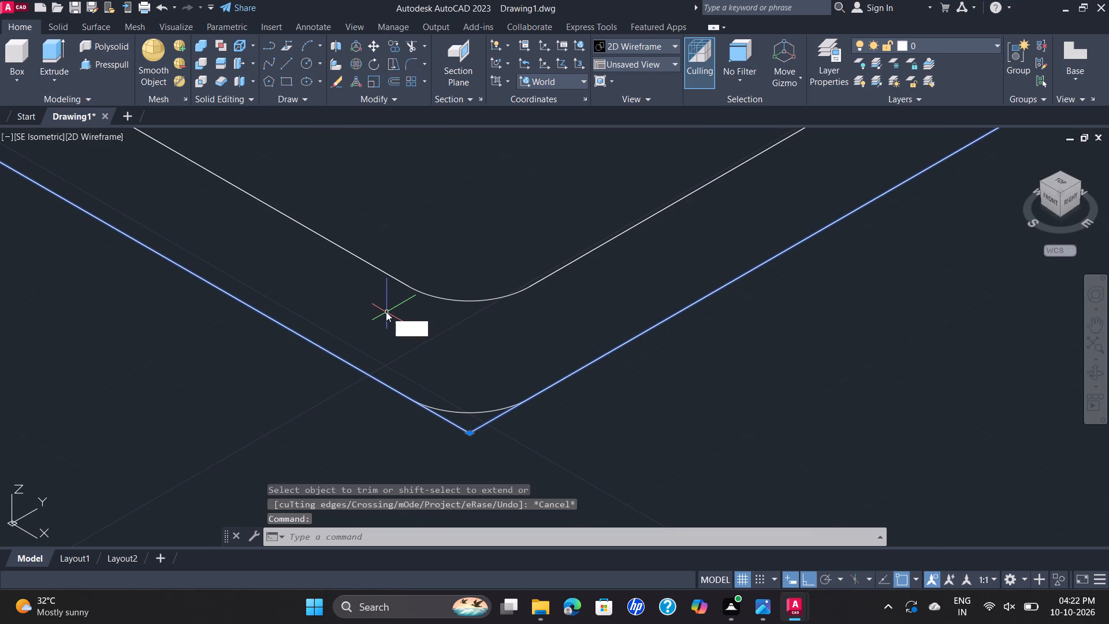
key("x")
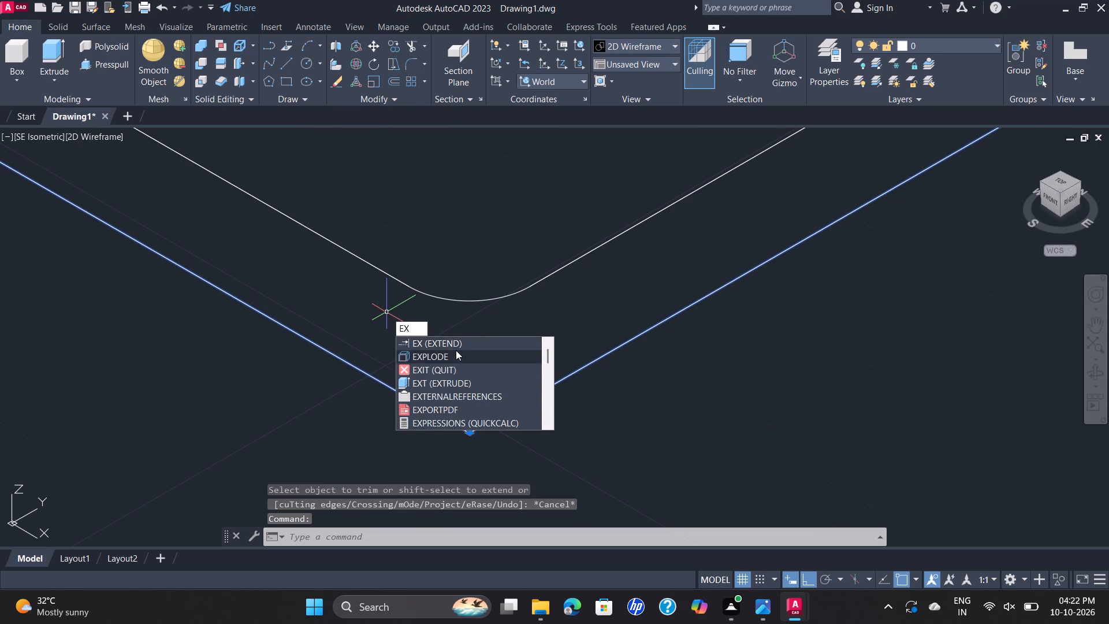
left_click(456, 350)
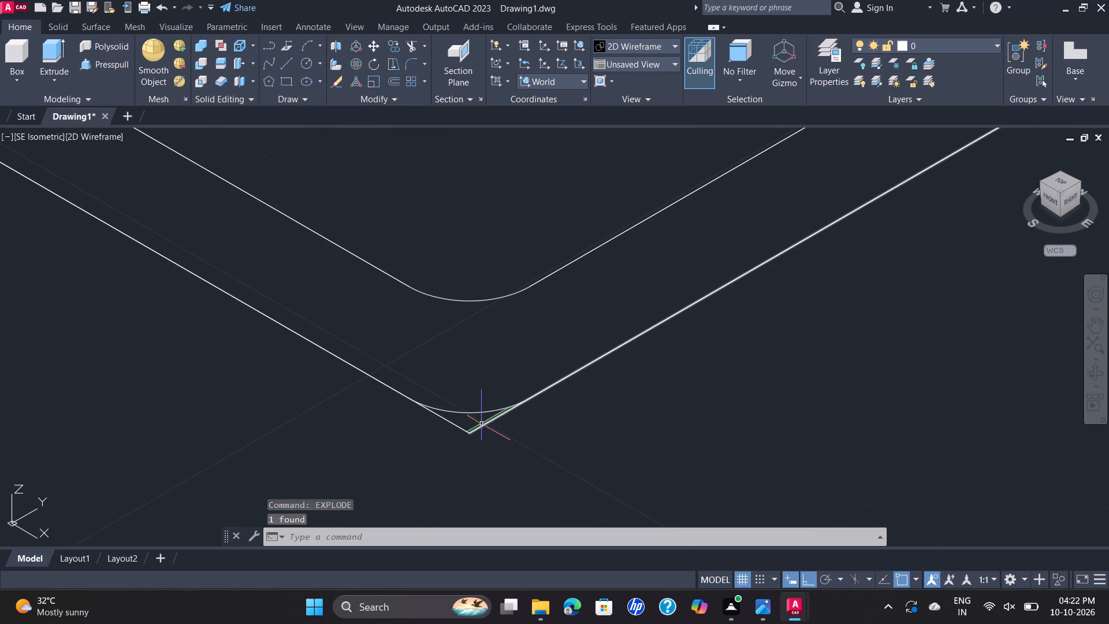
Trim both sharp corner lines left outside the lower fillet arc at the base's front +X corner.
key("t")
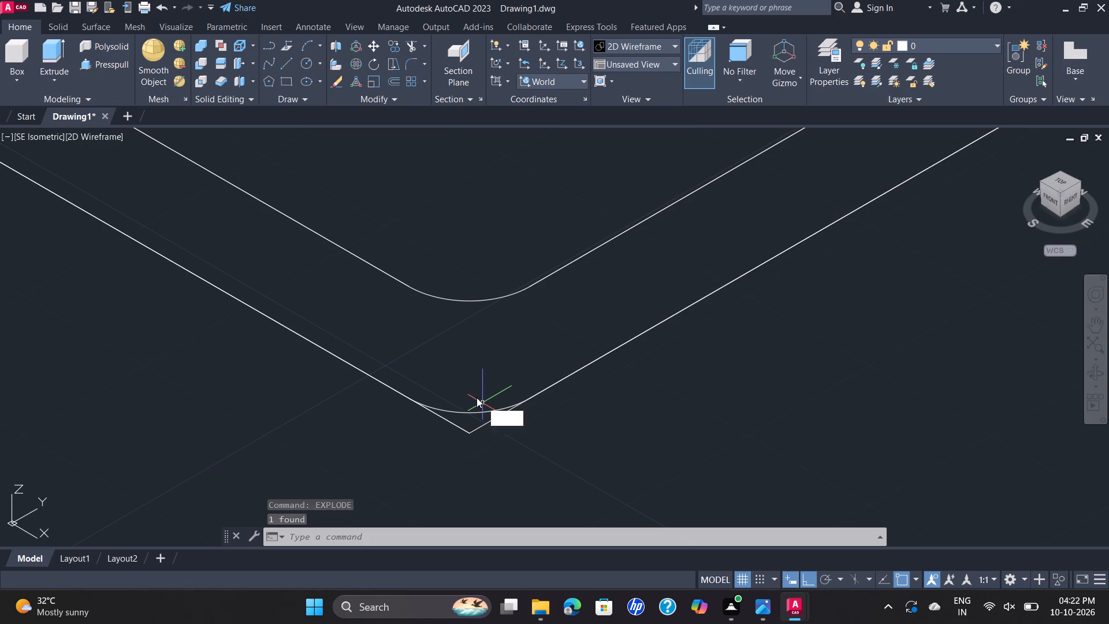
key("r")
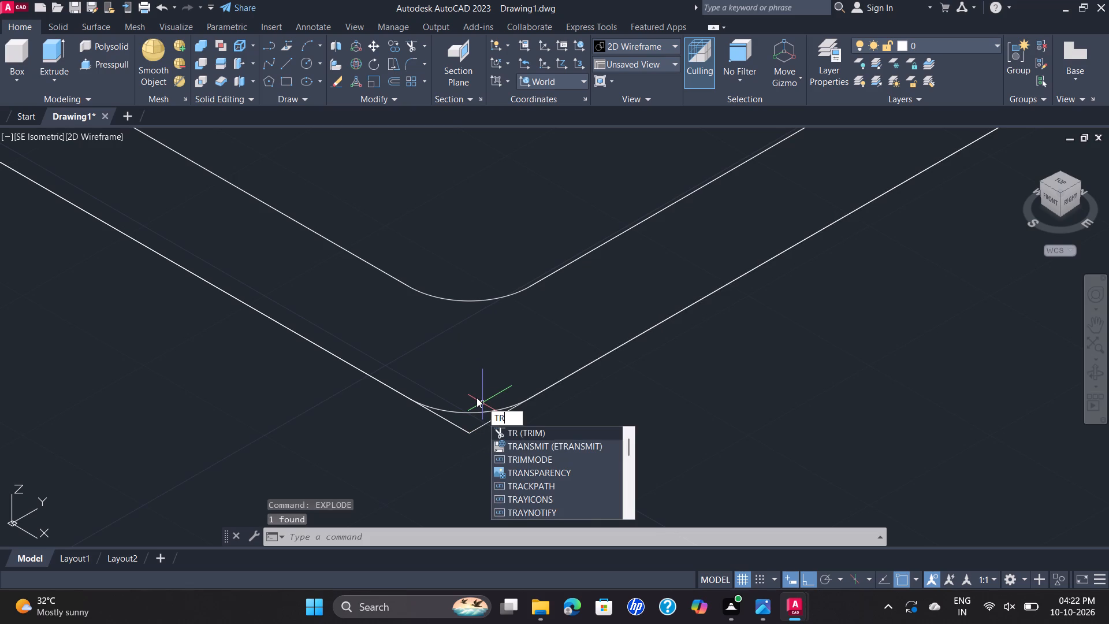
left_click(548, 427)
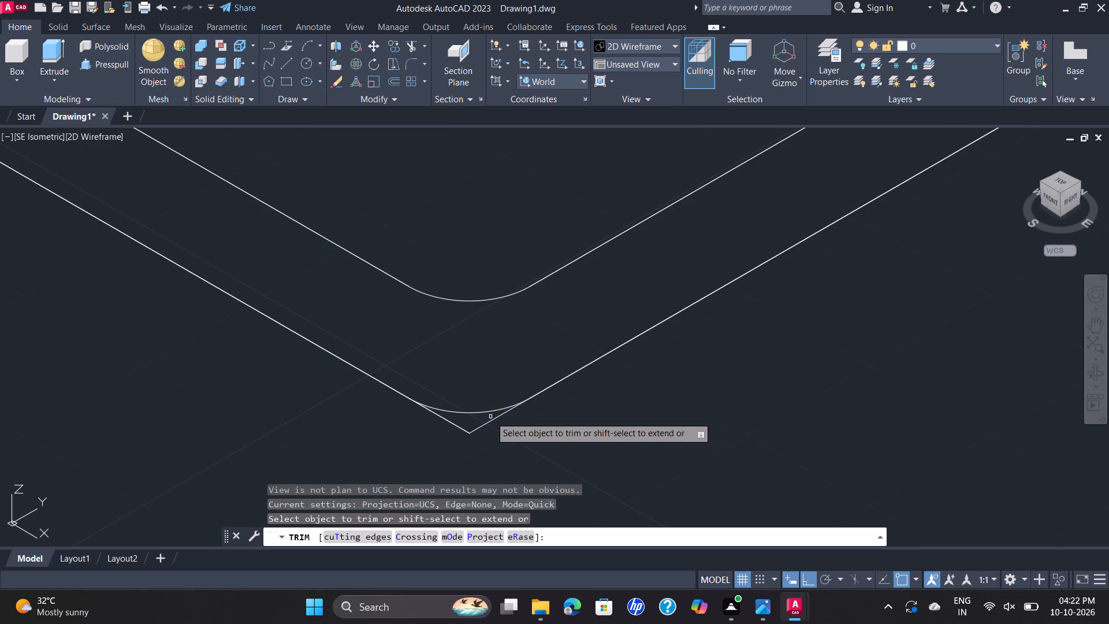
left_click(488, 421)
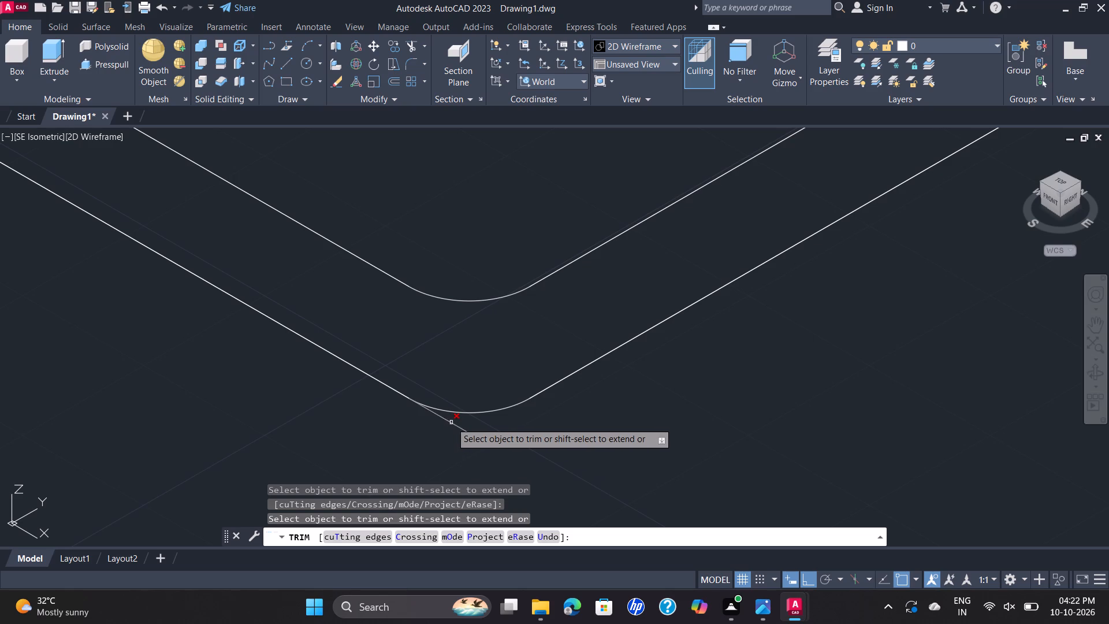
left_click(451, 422)
left_click(453, 425)
Trim away the sharp corner lines outside the upper and lower fillet arcs and the old vertical edge at the base's front −X corner.
scroll(437, 364, "up", 1)
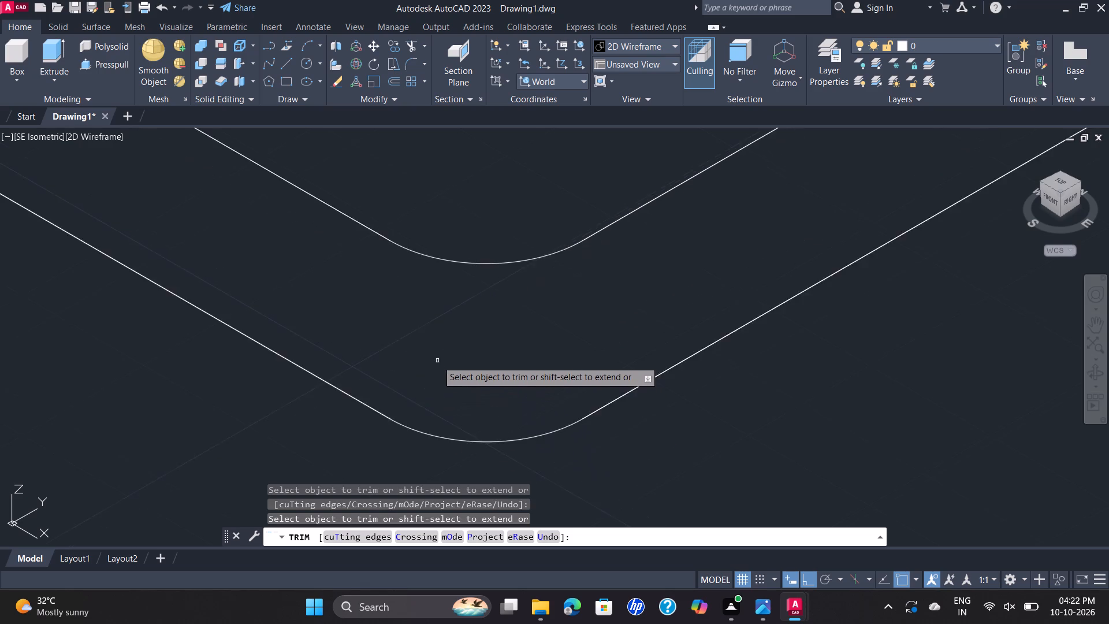
scroll(437, 361, "down", 3)
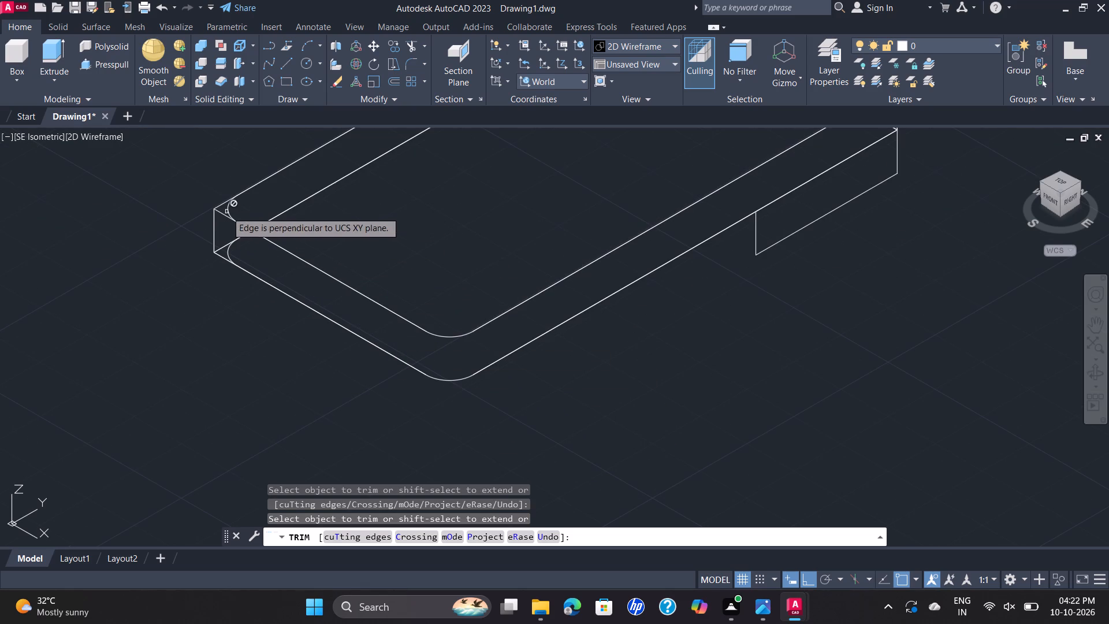
scroll(218, 211, "up", 2)
left_click(218, 211)
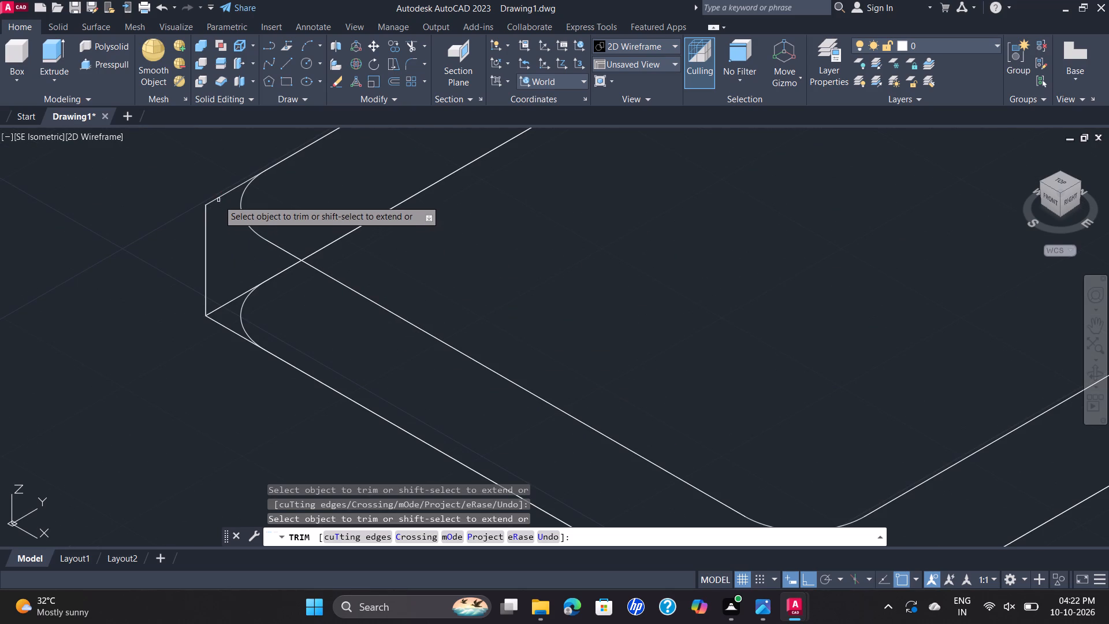
left_click(218, 200)
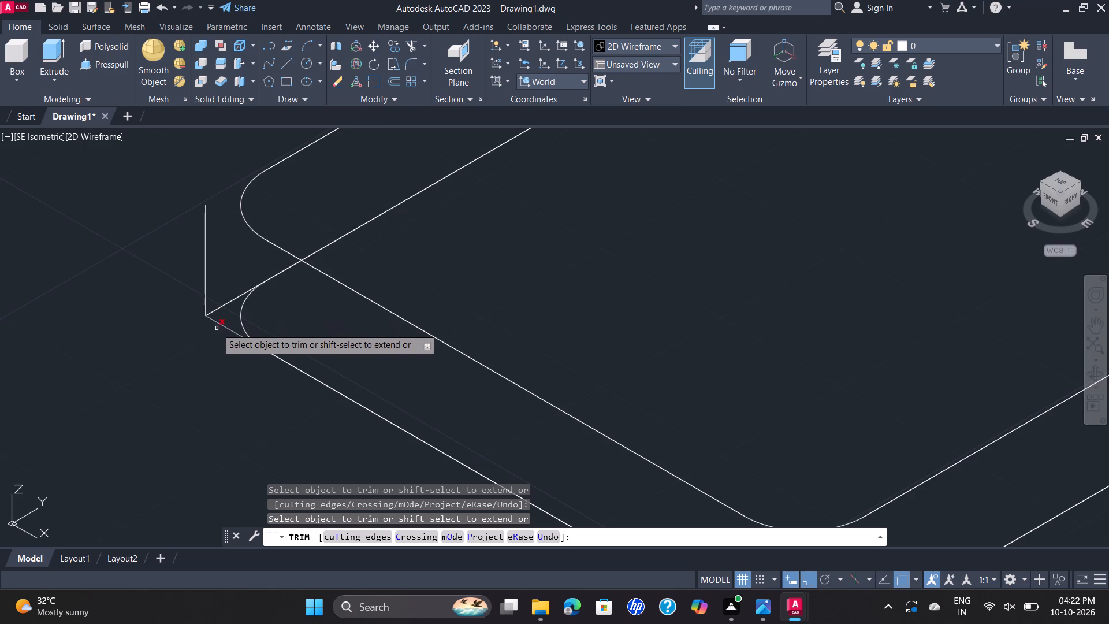
left_click(222, 325)
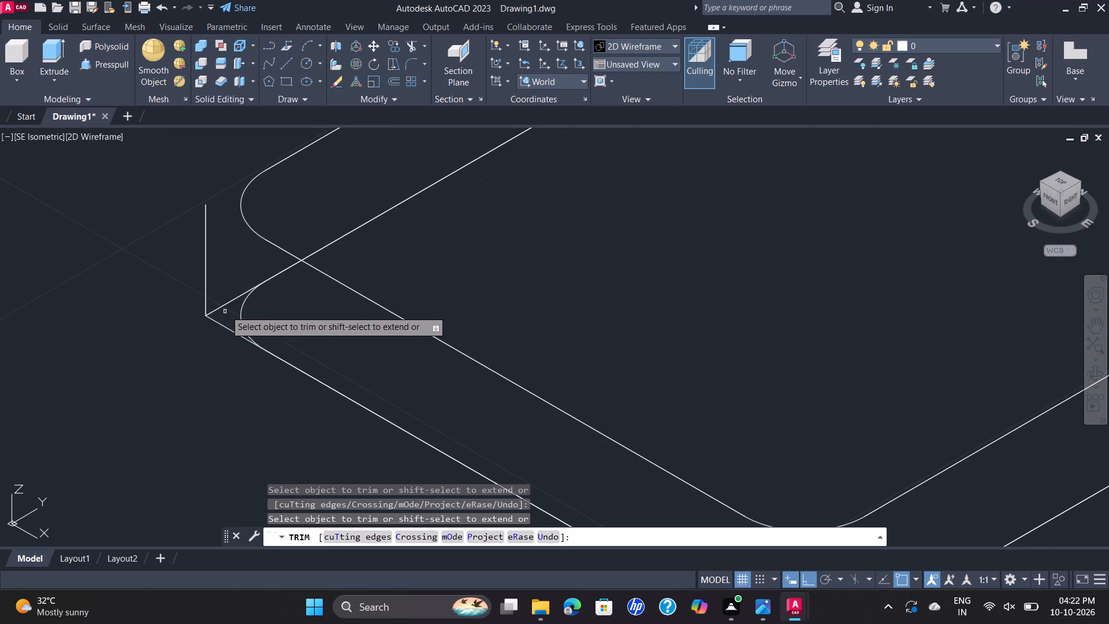
left_click(230, 330)
left_click(233, 300)
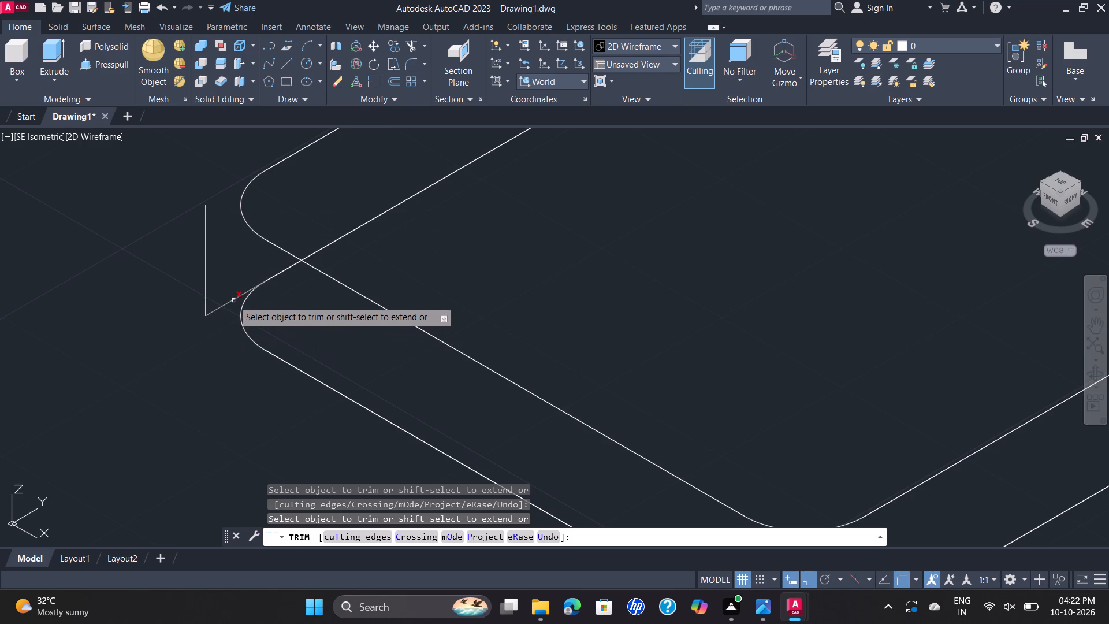
left_click(233, 300)
left_click(233, 300)
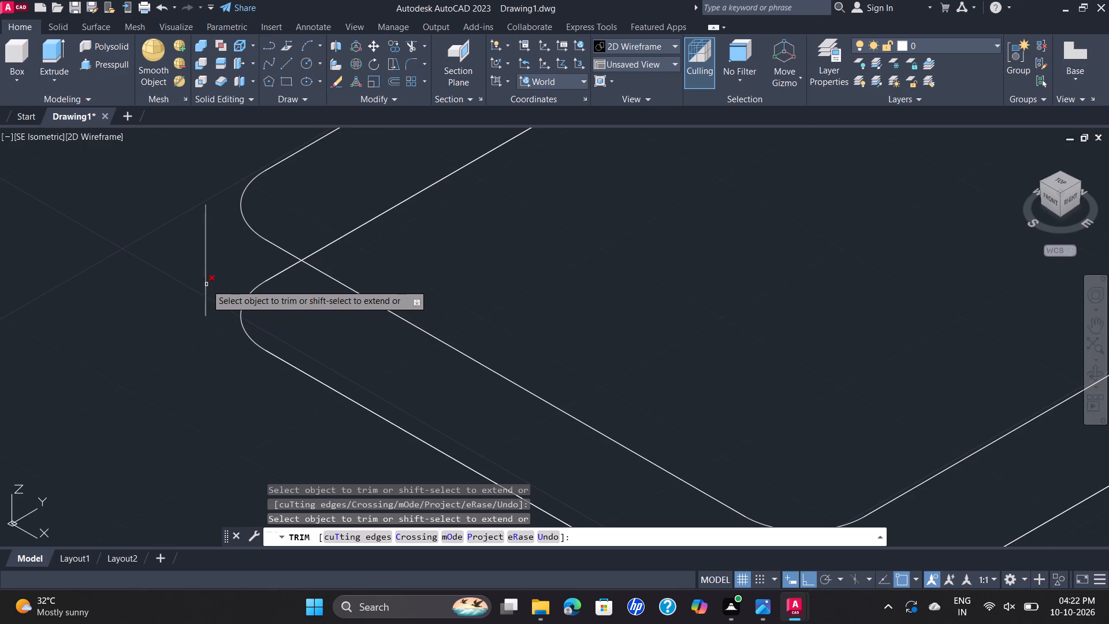
double_click(206, 284)
double_click(207, 280)
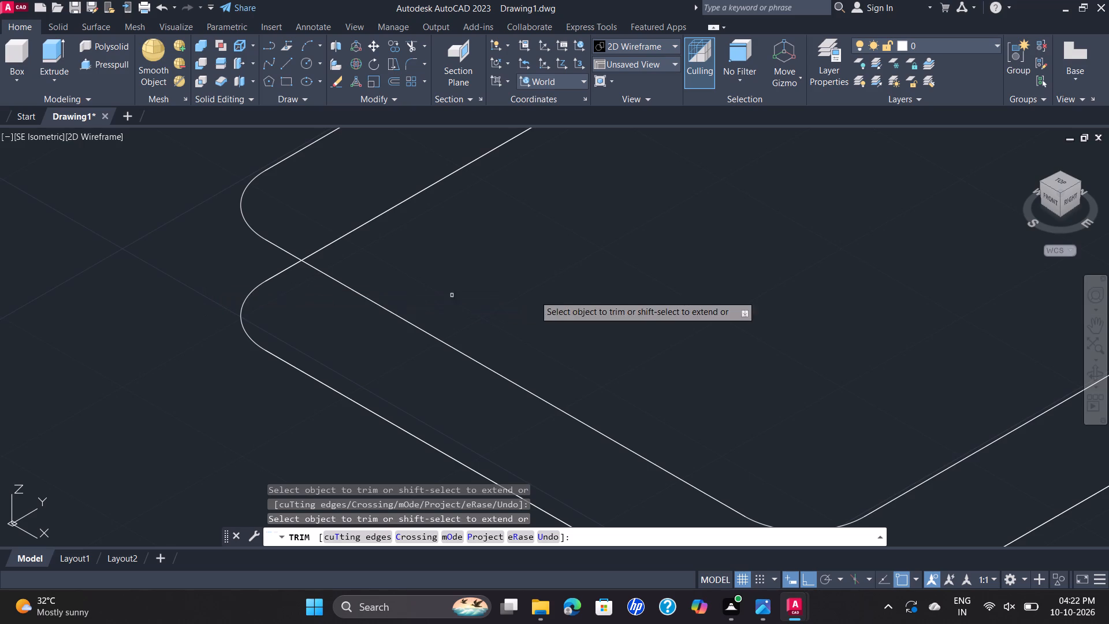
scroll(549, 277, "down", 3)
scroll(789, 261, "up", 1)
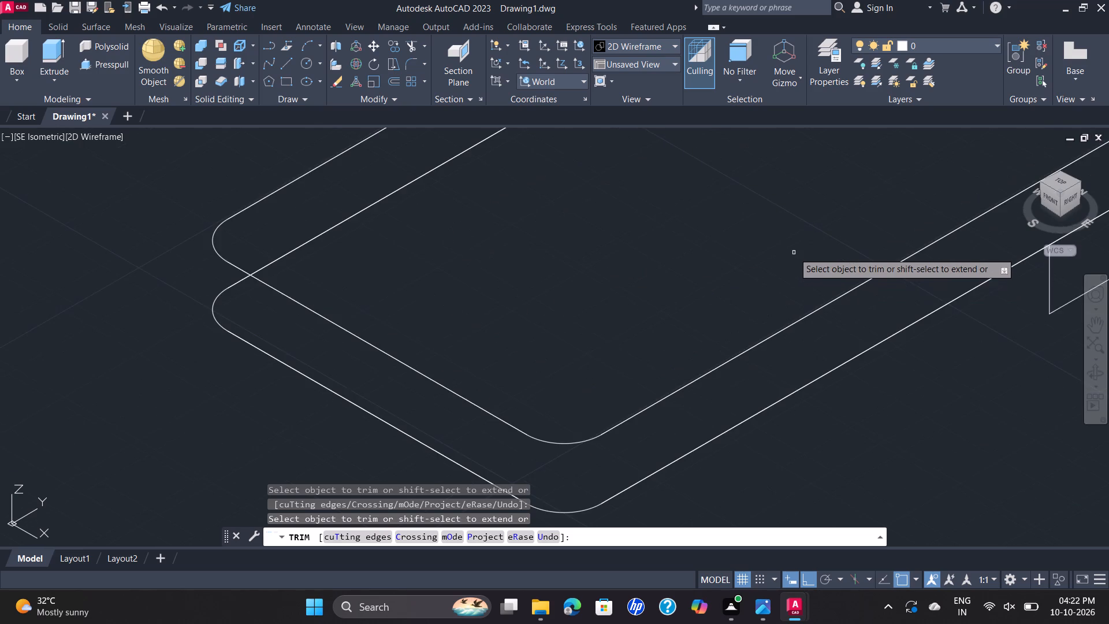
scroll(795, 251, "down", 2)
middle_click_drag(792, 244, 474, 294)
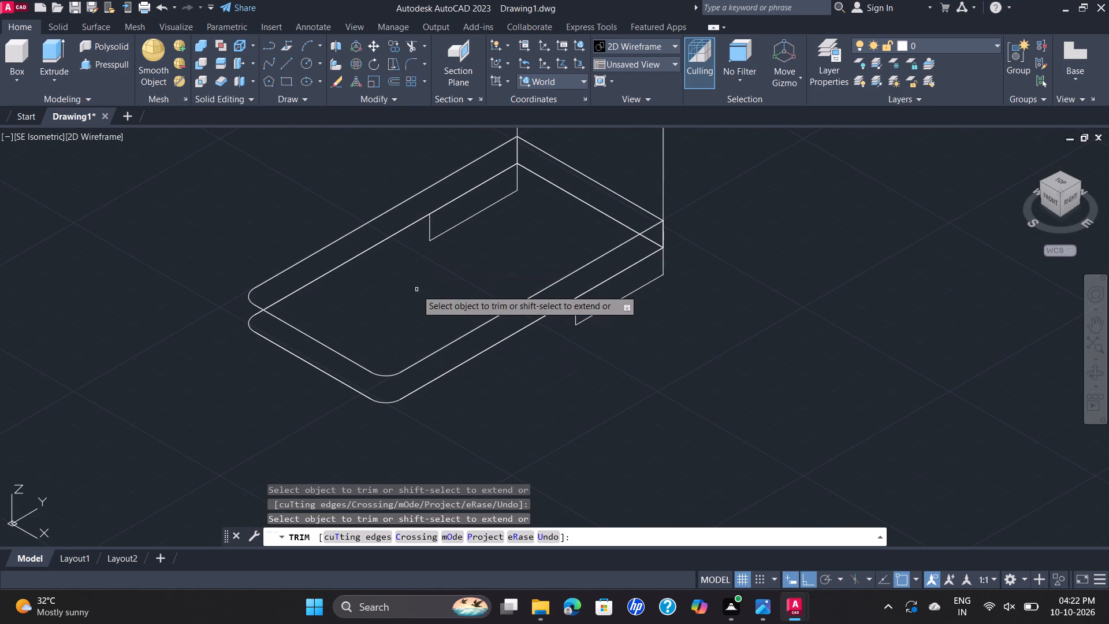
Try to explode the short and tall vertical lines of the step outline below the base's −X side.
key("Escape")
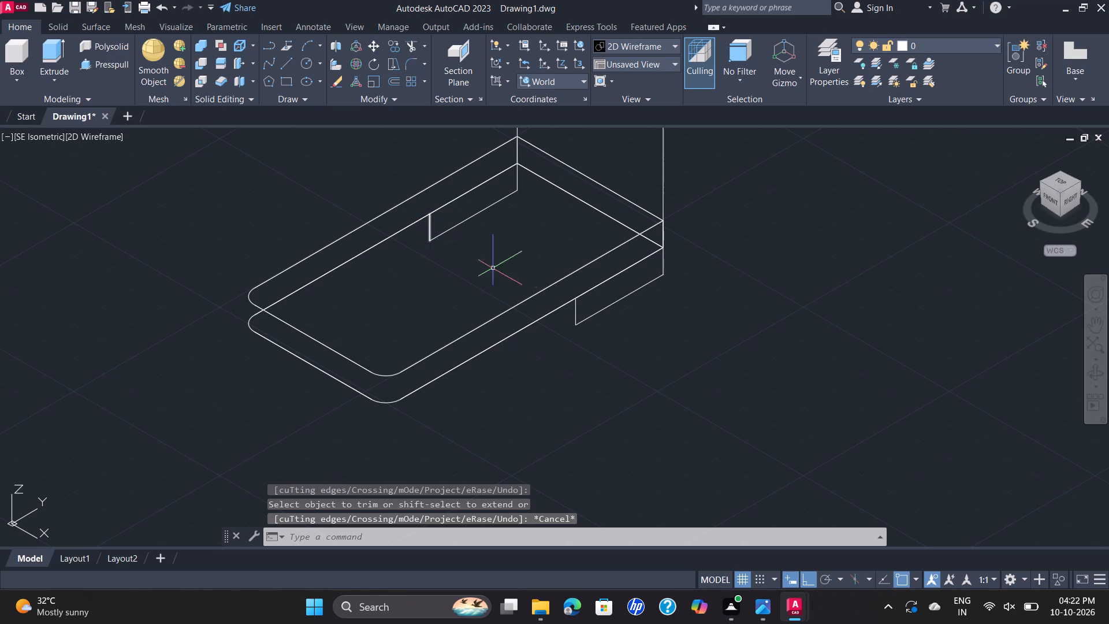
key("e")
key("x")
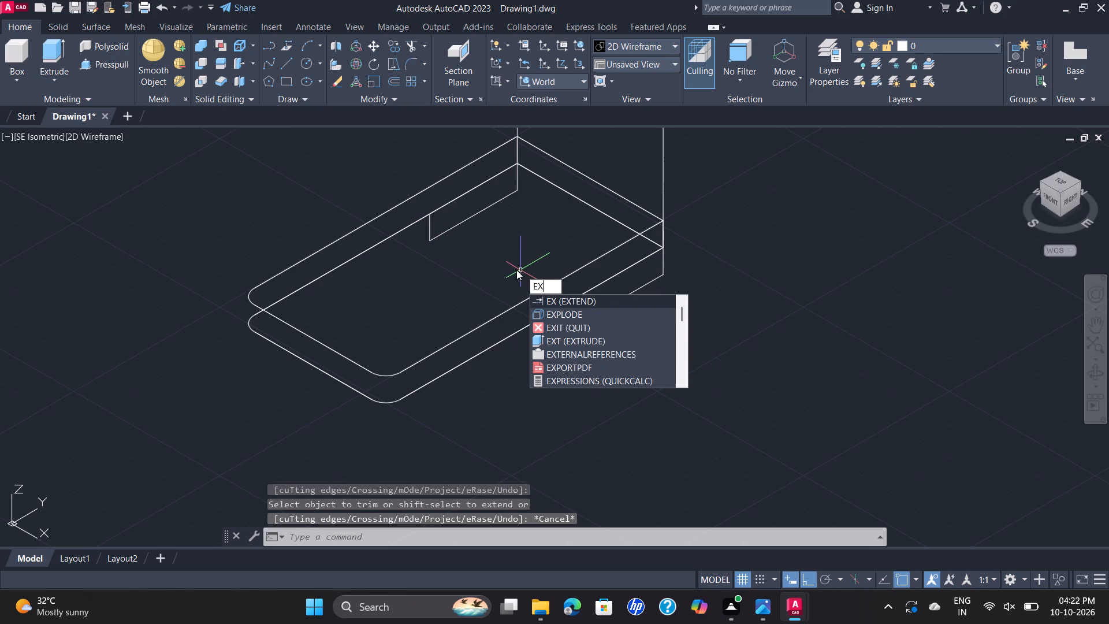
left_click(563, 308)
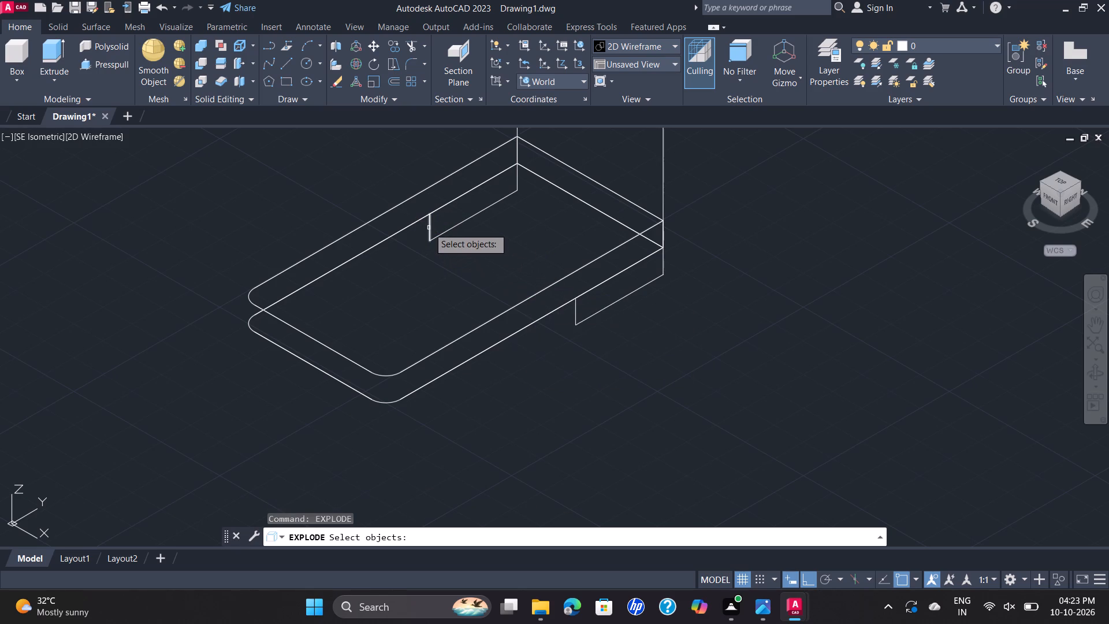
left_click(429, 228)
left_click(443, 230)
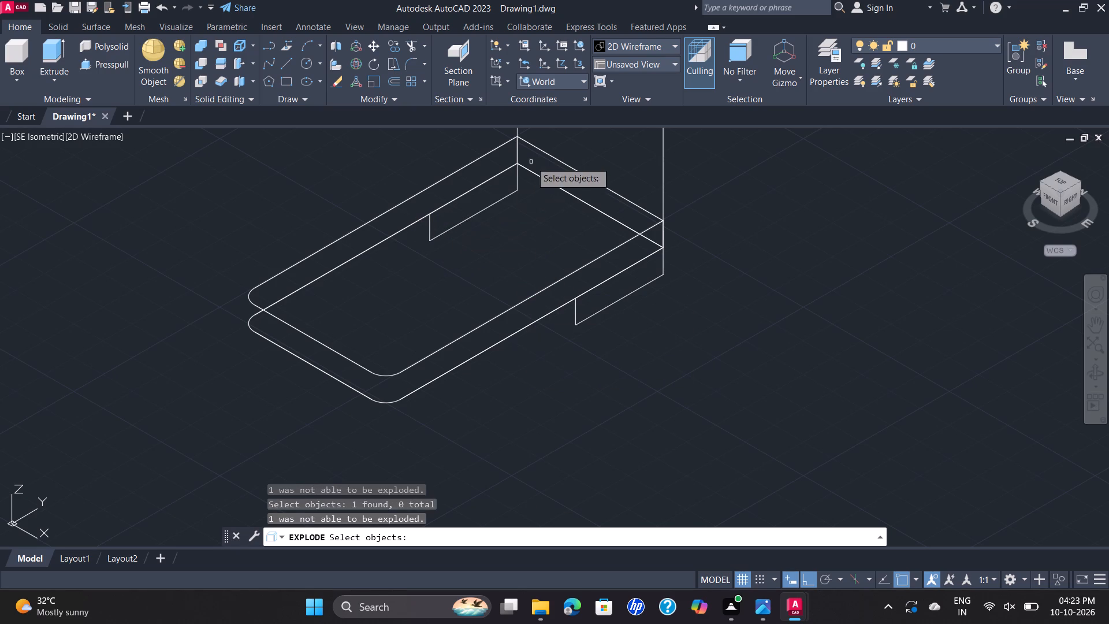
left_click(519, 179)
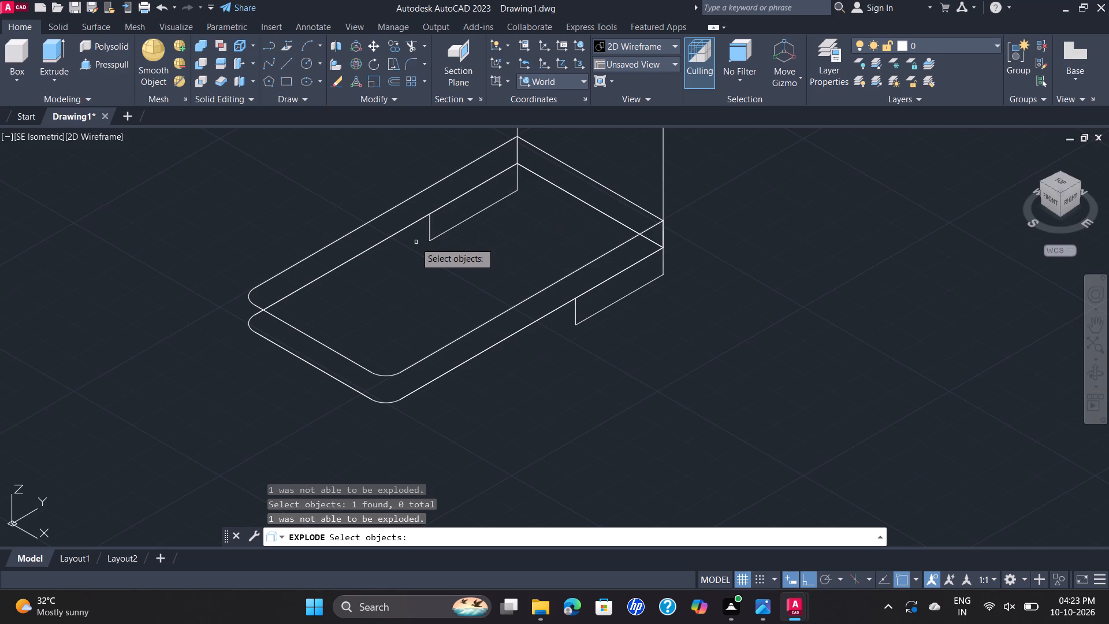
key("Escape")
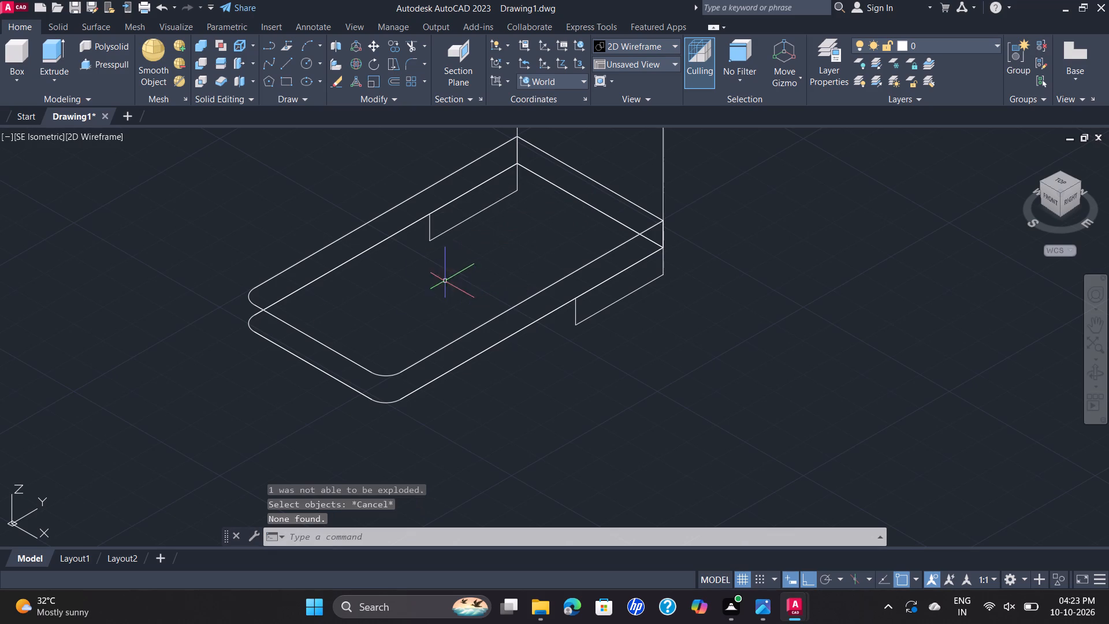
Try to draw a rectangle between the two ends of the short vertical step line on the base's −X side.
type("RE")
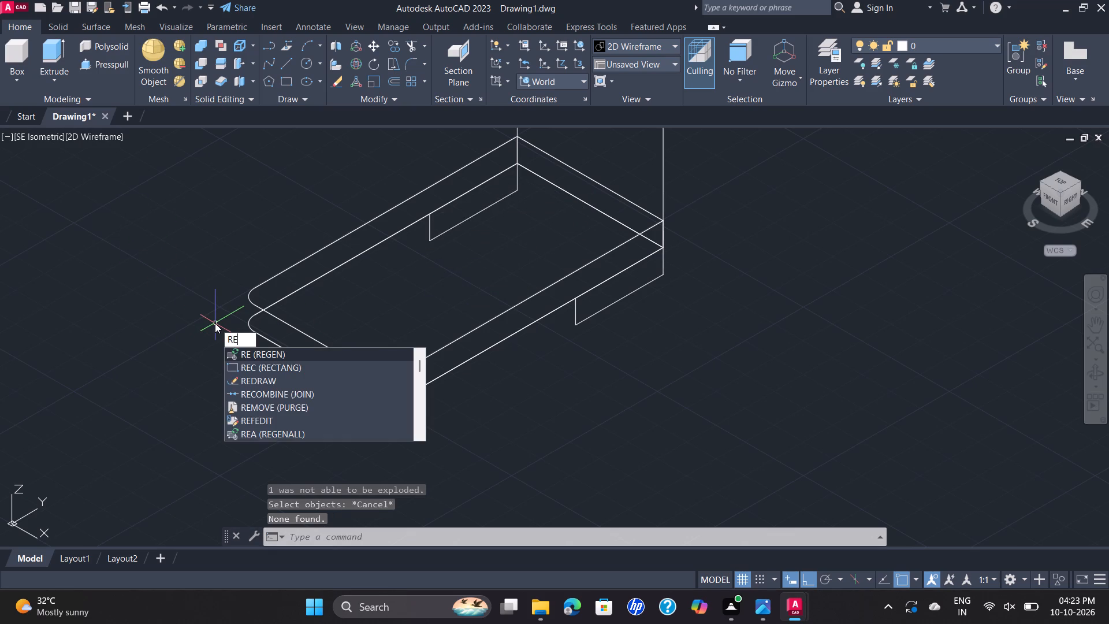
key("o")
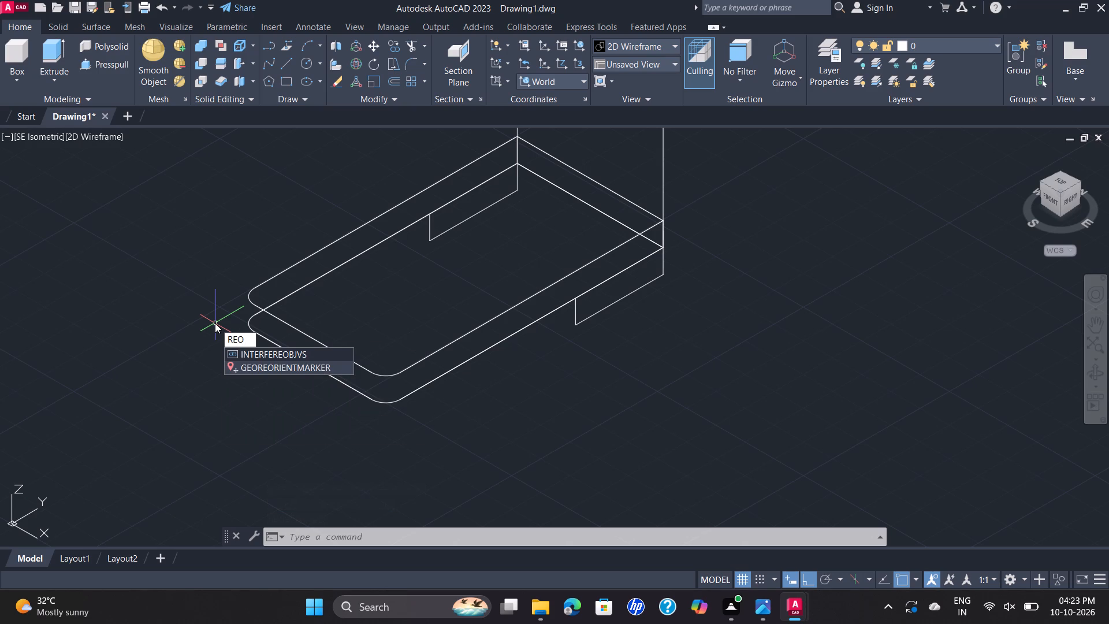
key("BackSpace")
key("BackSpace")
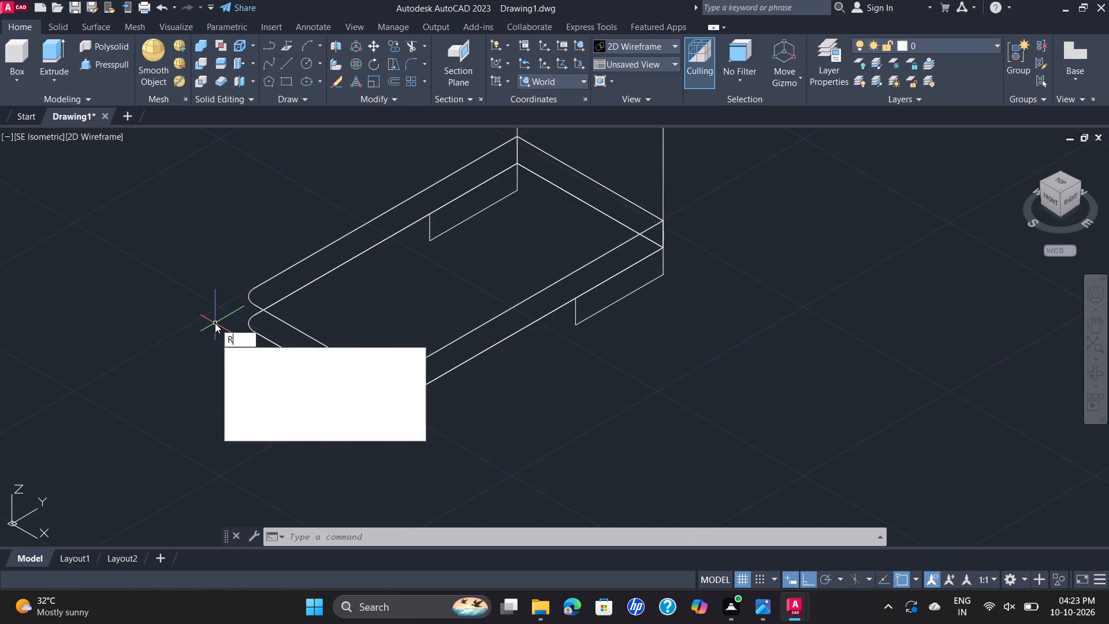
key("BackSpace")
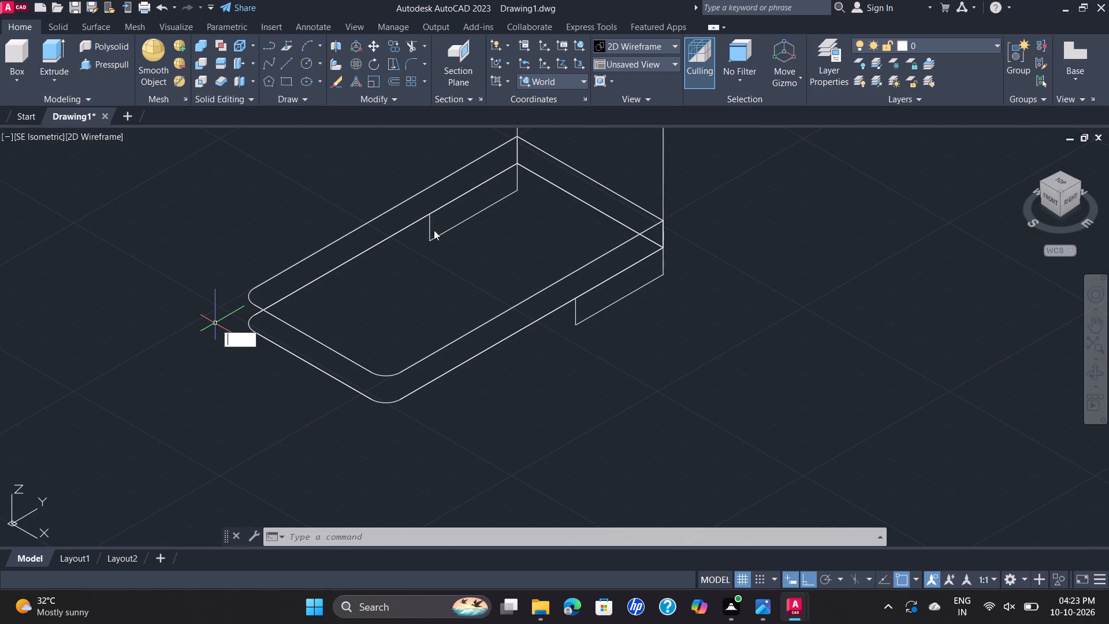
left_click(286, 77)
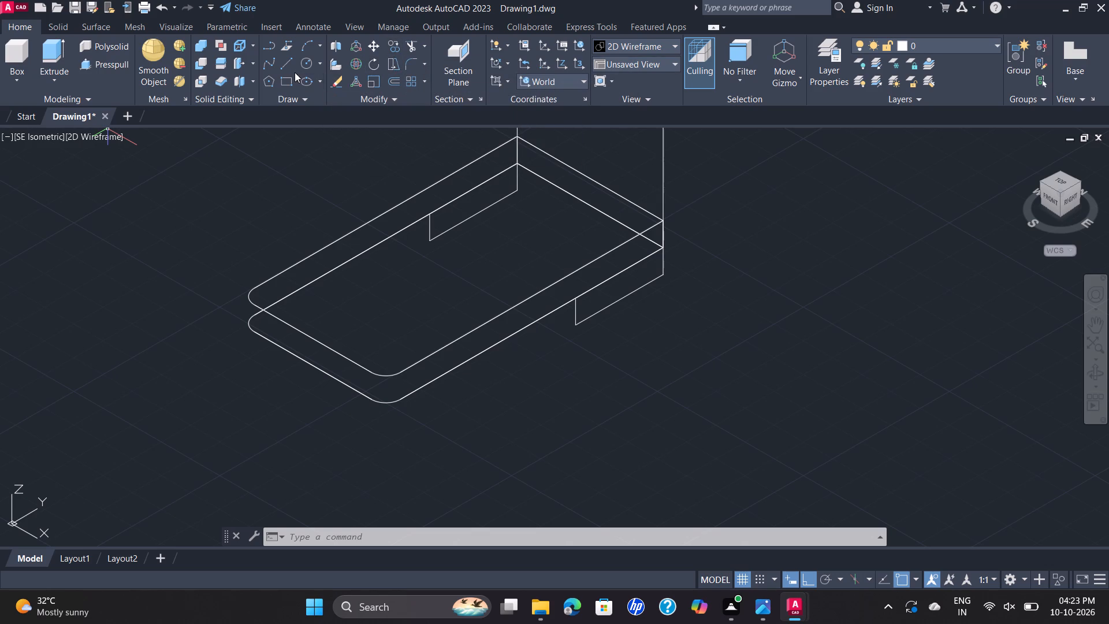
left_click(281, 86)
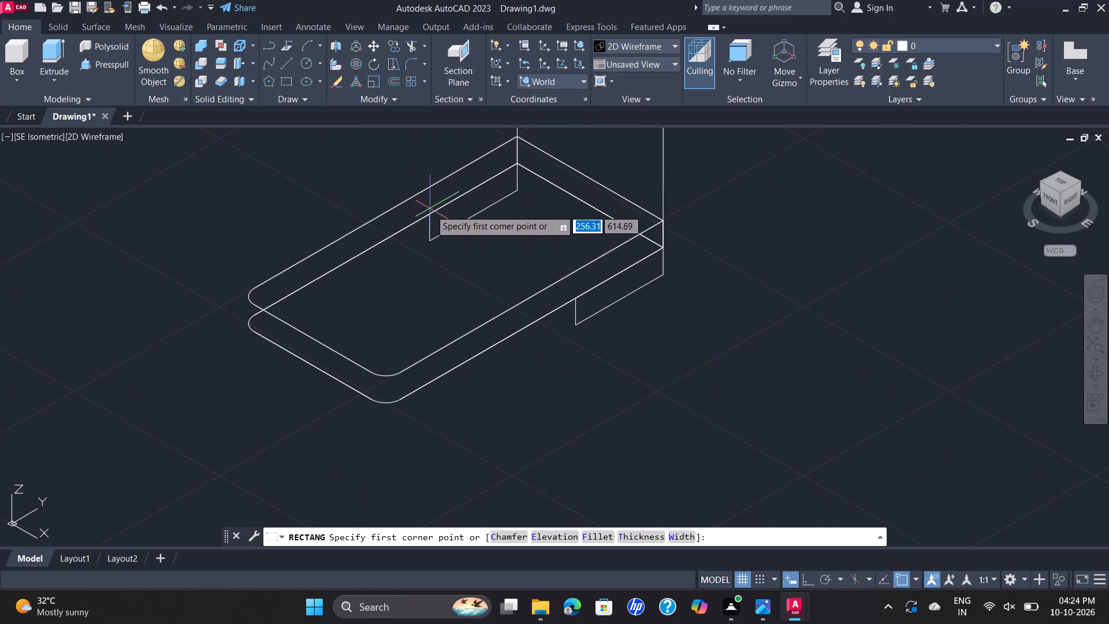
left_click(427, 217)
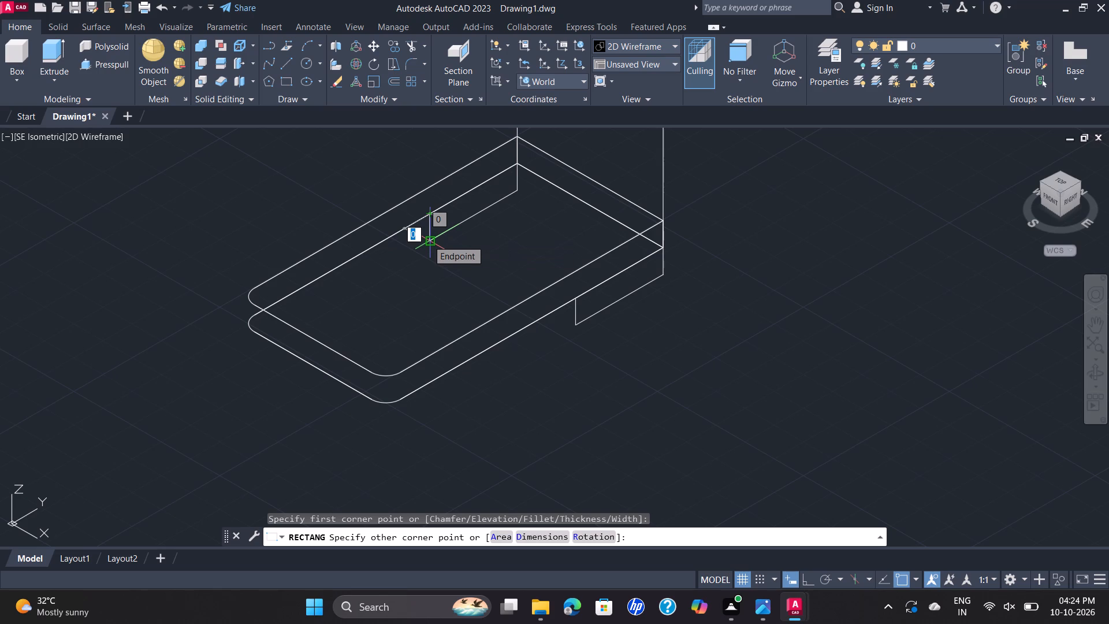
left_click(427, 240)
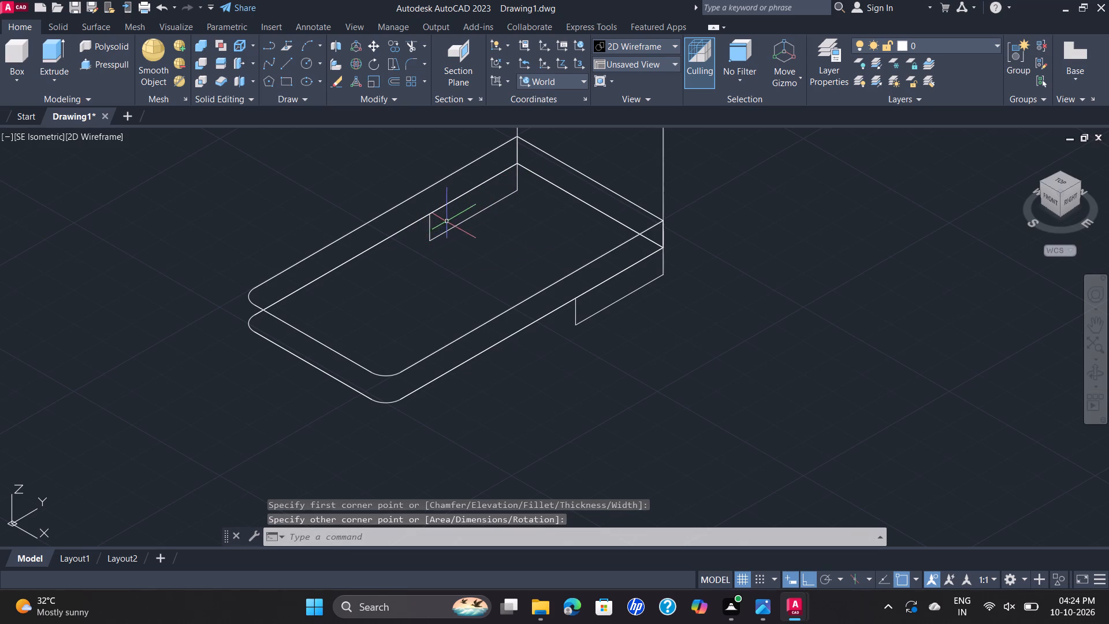
Erase the short vertical line, the lower horizontal line and the tall vertical line of the step outline on the −X side.
left_click(431, 231)
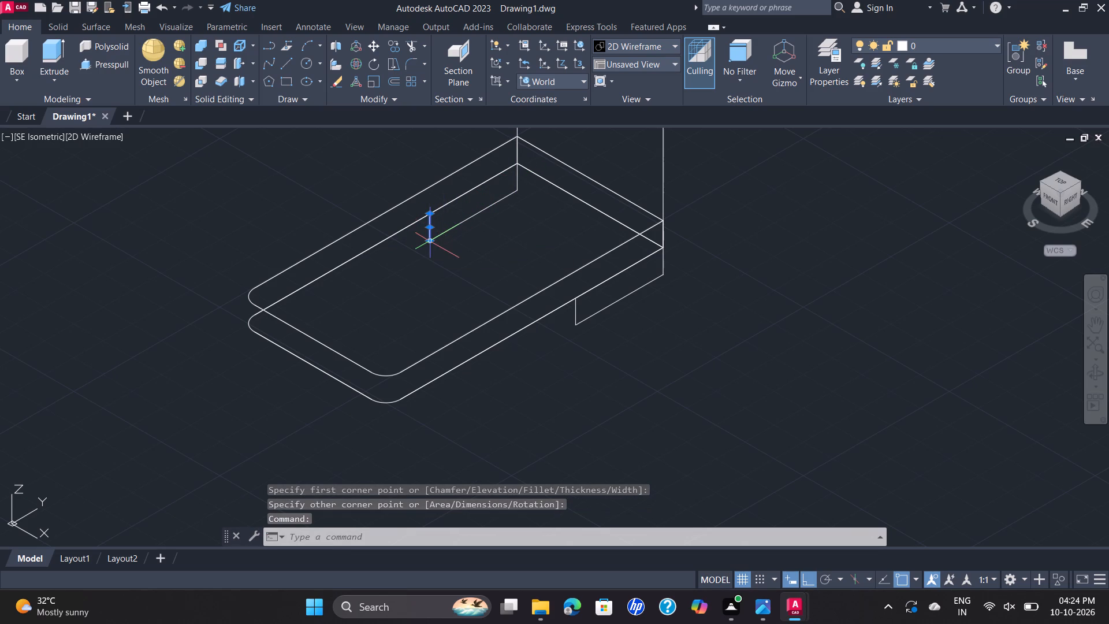
key("Delete")
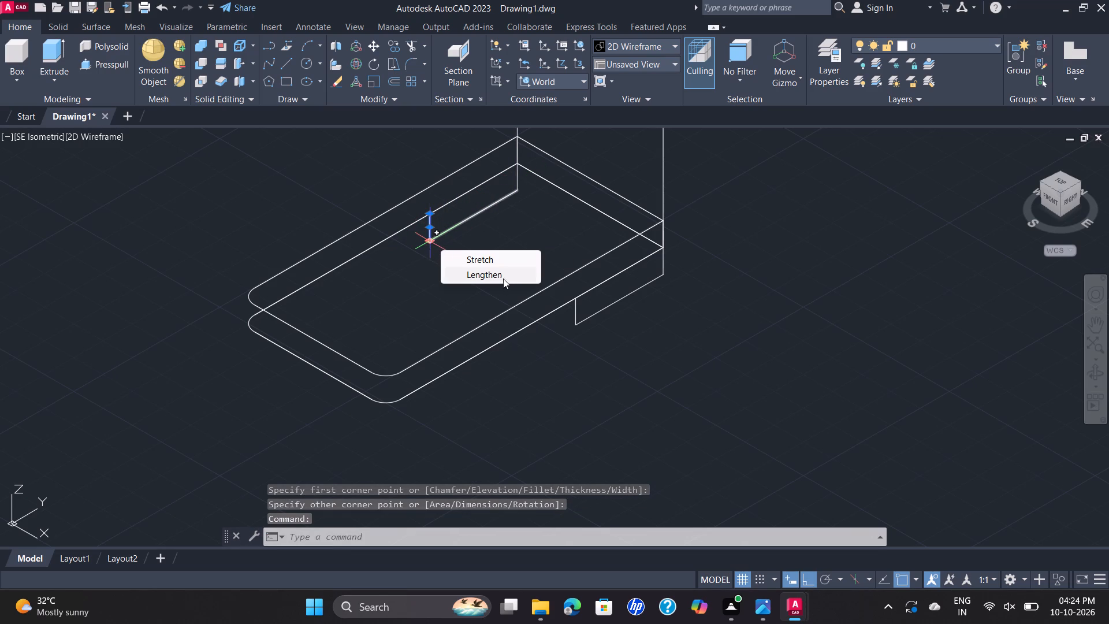
key("Delete")
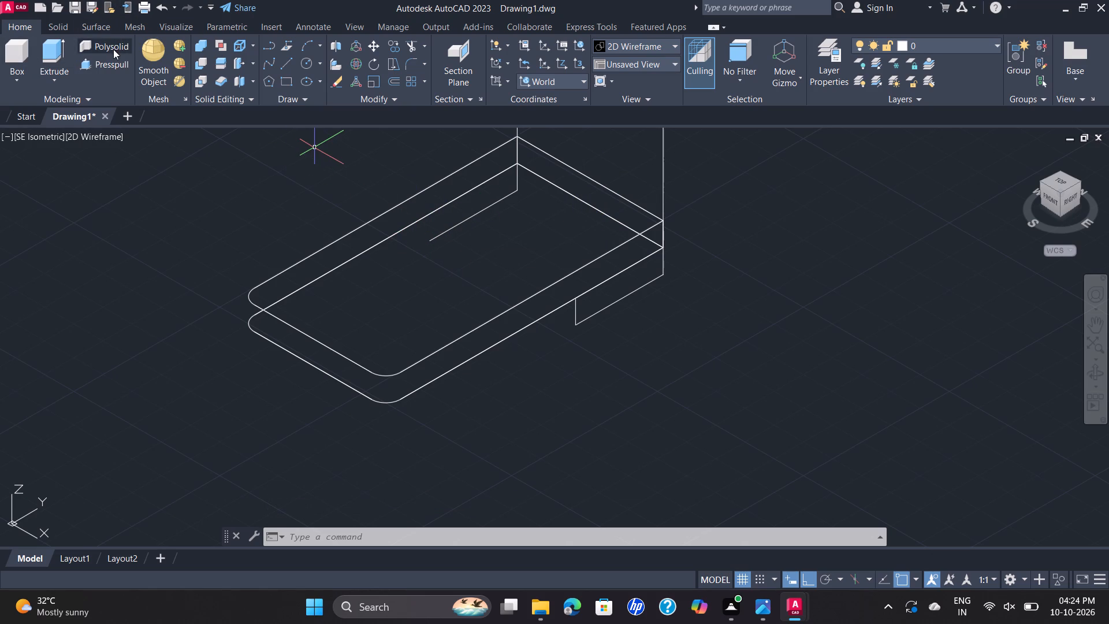
left_click(492, 204)
left_click(517, 181)
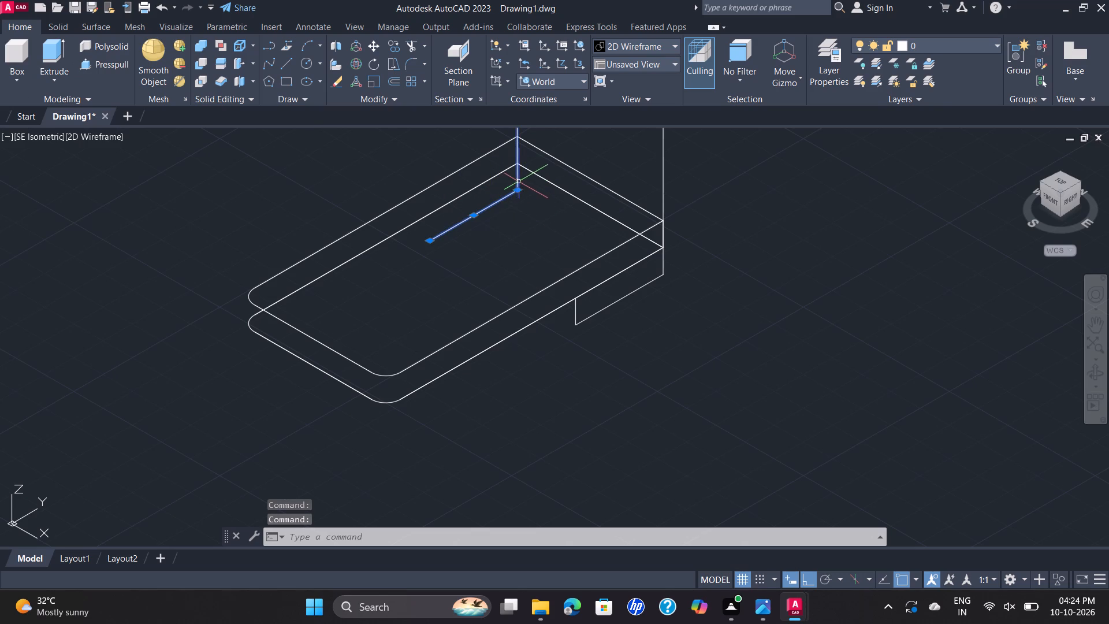
scroll(546, 204, "down", 2)
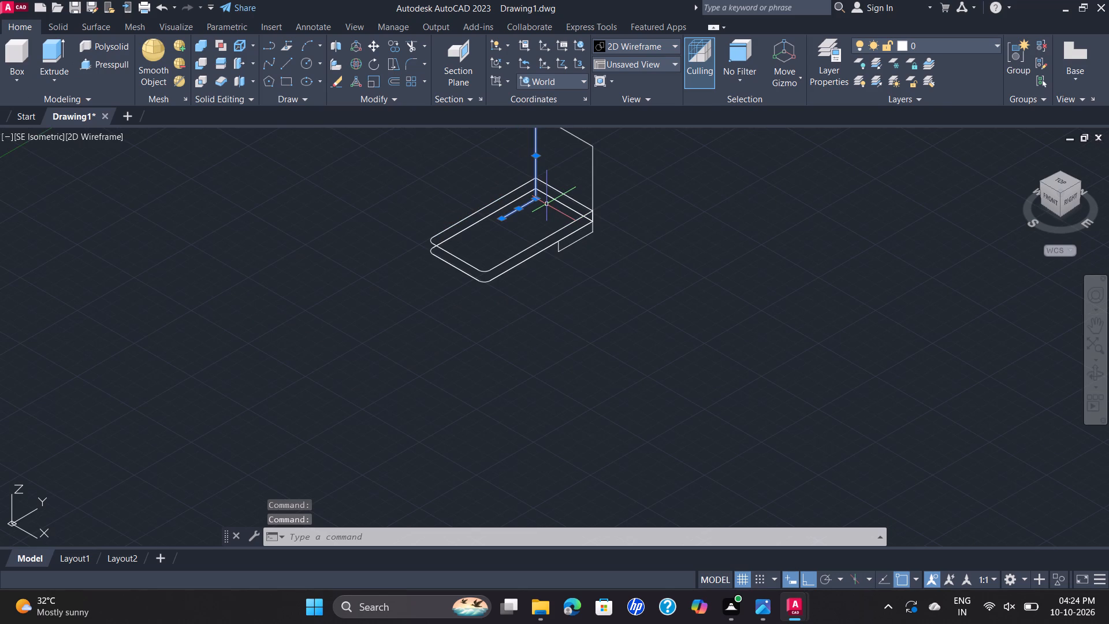
scroll(546, 204, "up", 2)
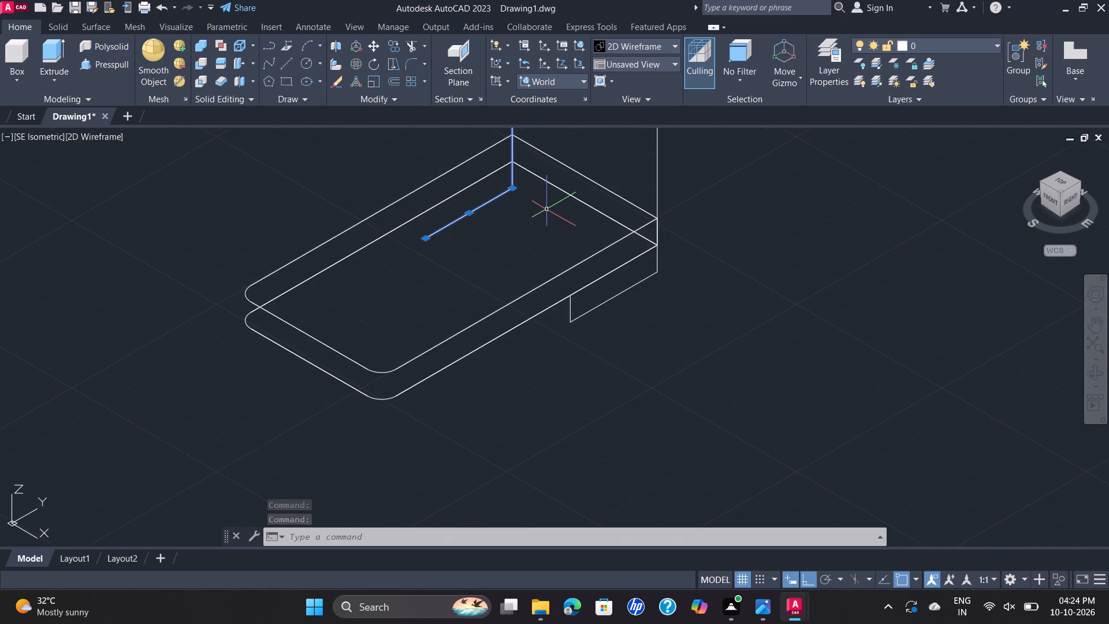
scroll(546, 209, "down", 2)
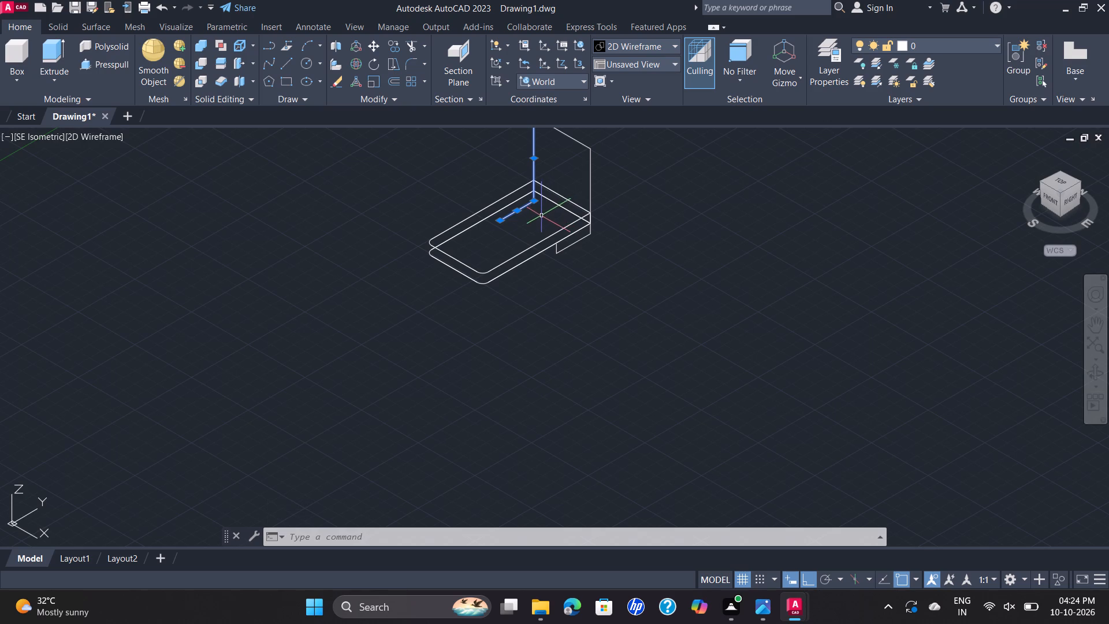
key("Delete")
key("Delete")
key("Delete")
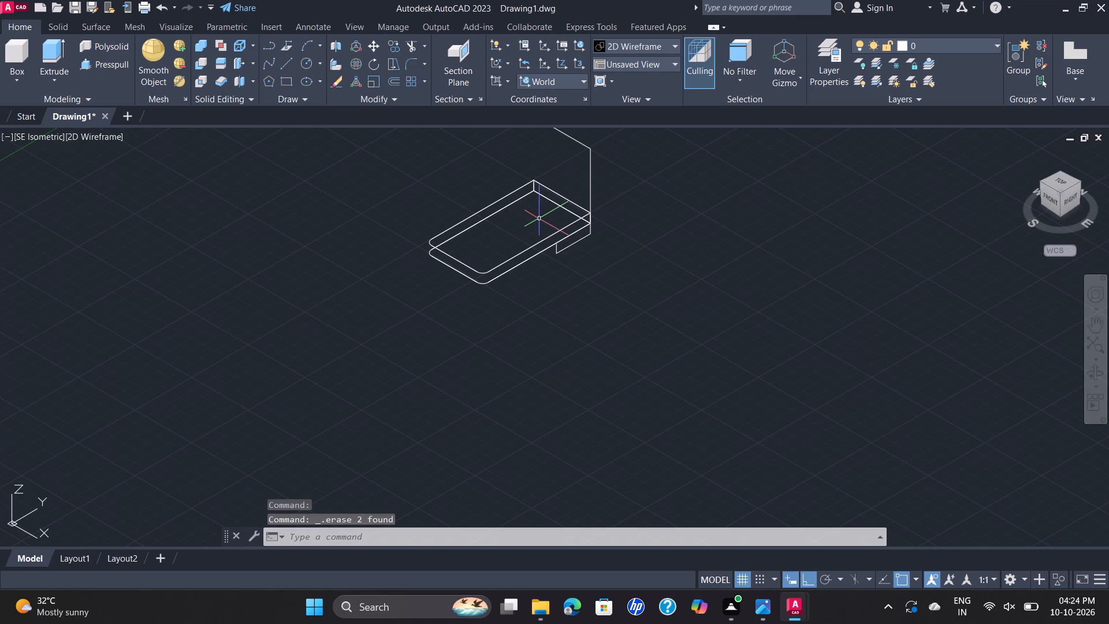
Draw an 8 × 32 mm box, 8 mm high, downward from the base's lower back −X corner, running toward the front.
scroll(554, 120, "down", 1)
scroll(541, 166, "up", 2)
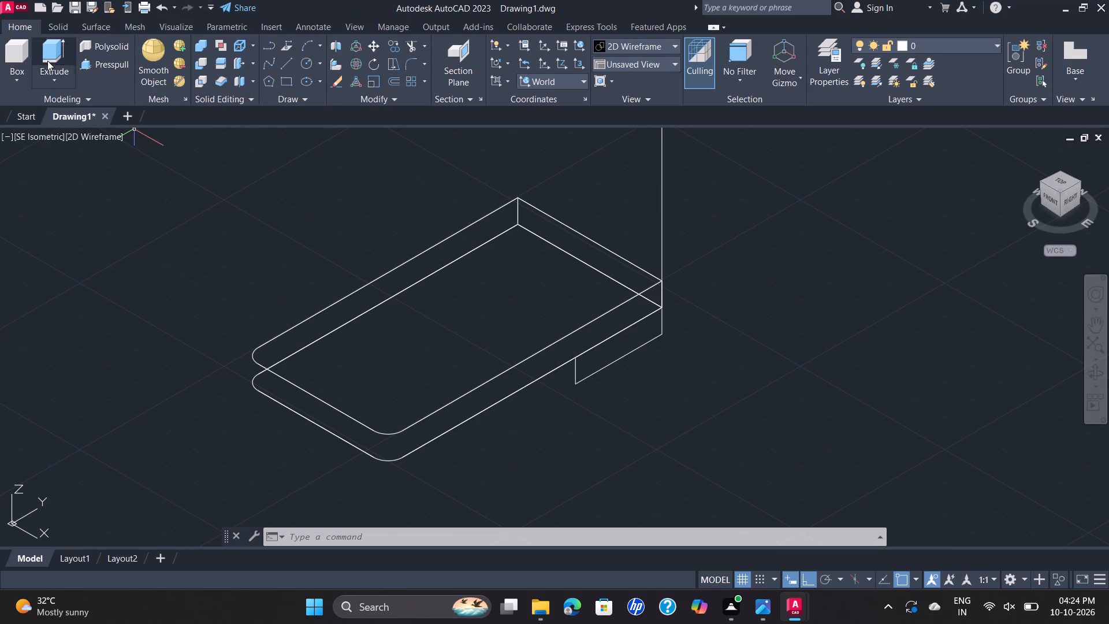
left_click(11, 58)
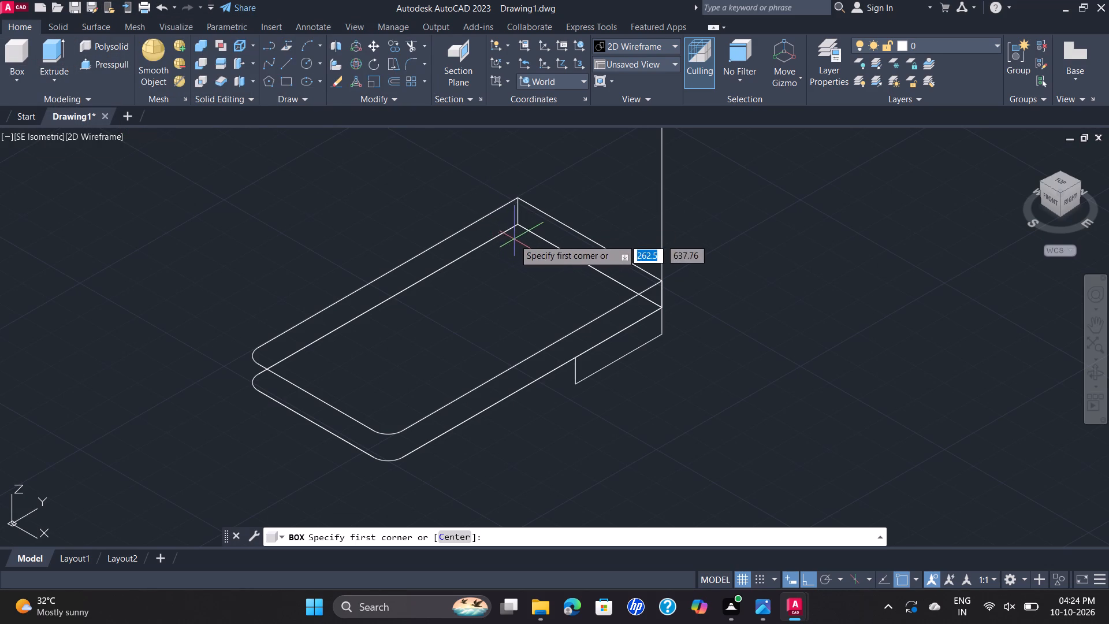
left_click(515, 226)
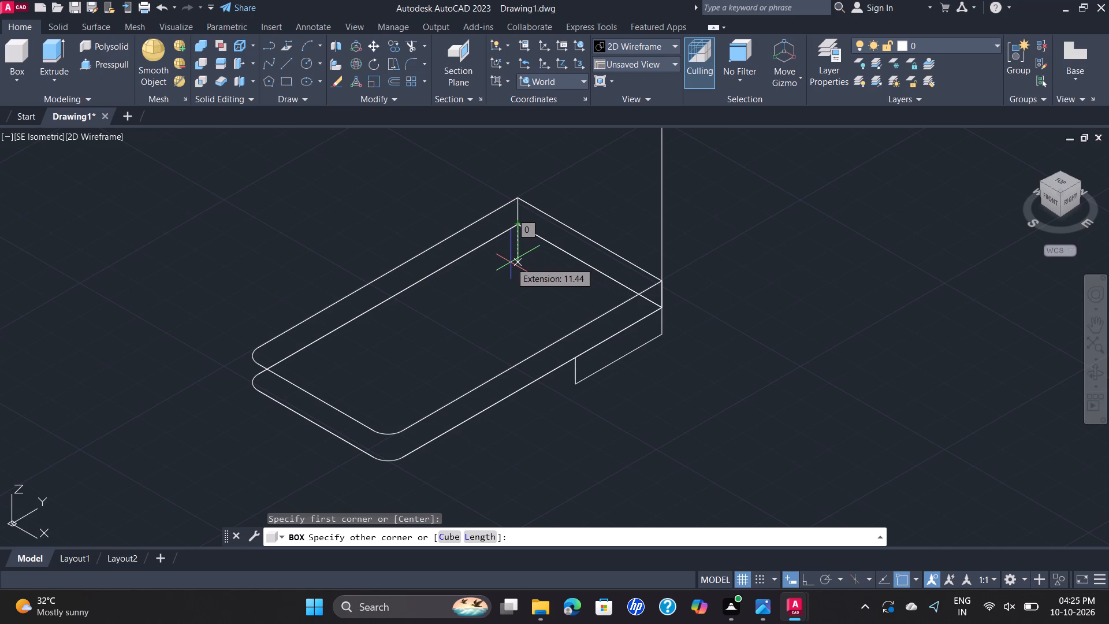
key("8")
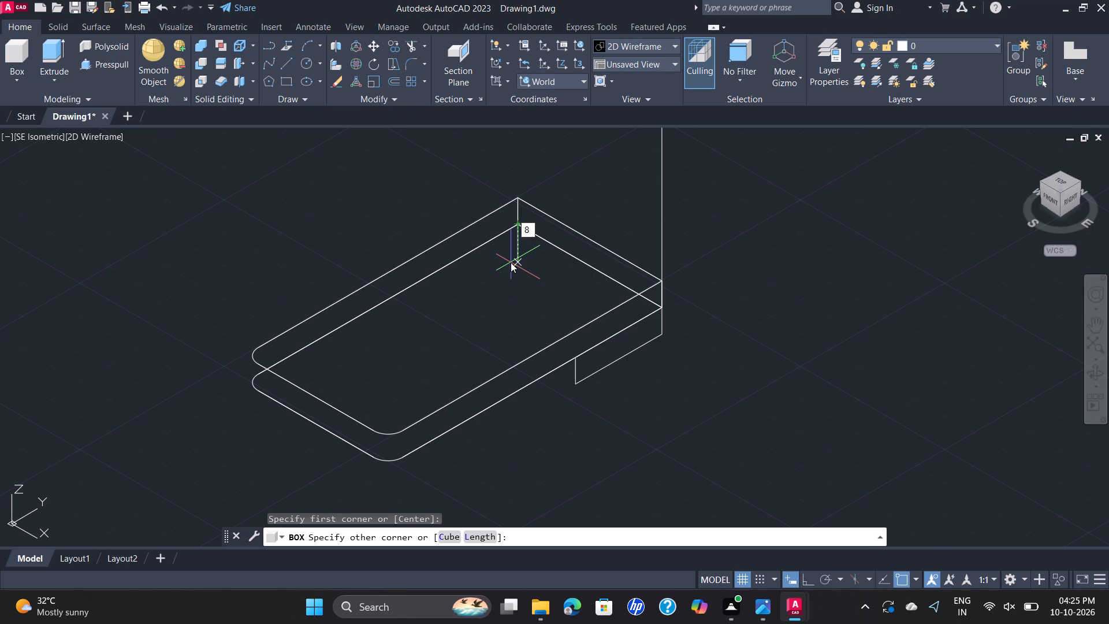
key("Tab")
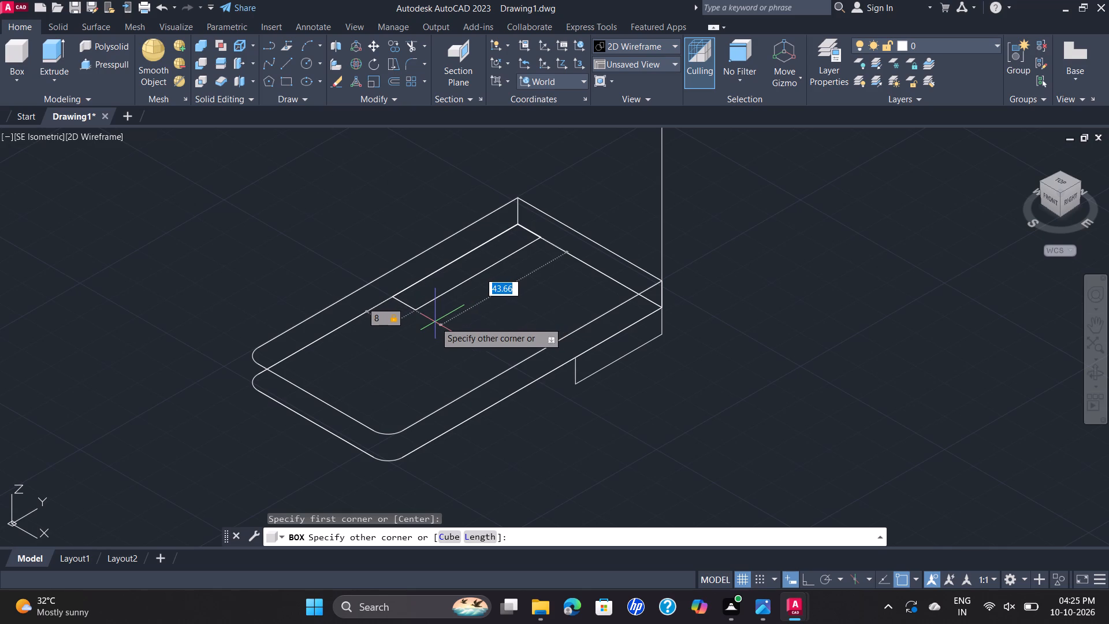
key("3")
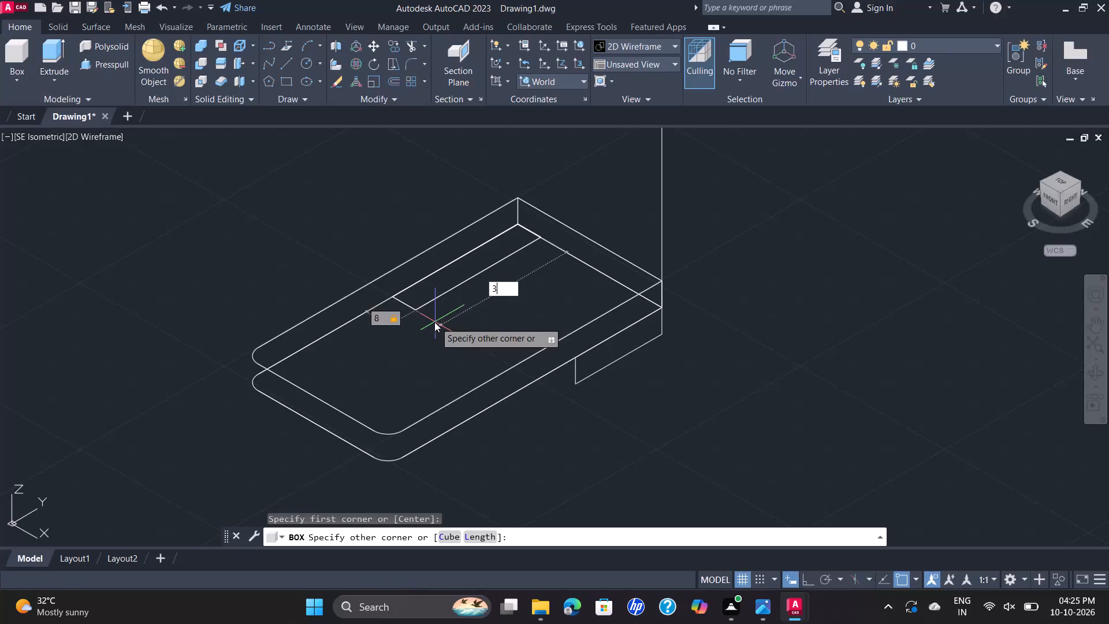
key("2")
key("Return")
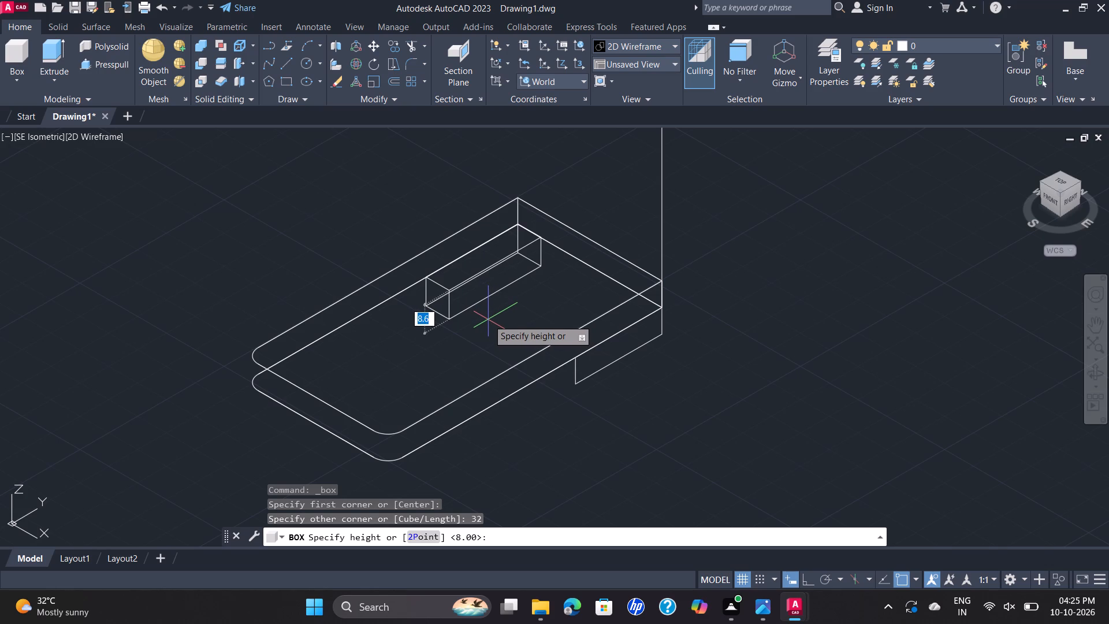
key("8")
key("Return")
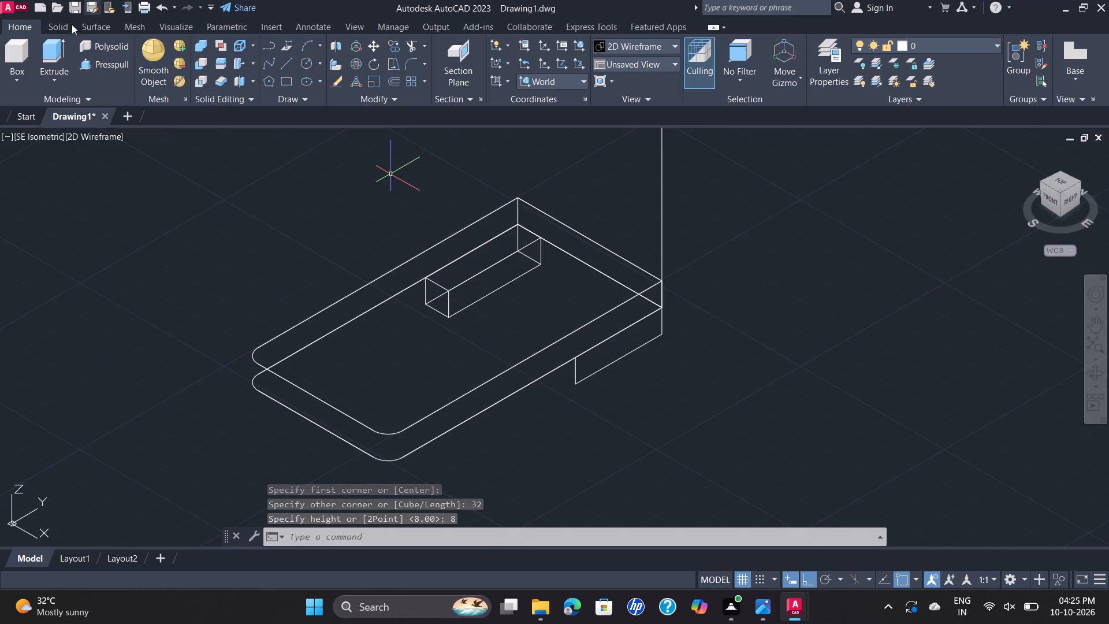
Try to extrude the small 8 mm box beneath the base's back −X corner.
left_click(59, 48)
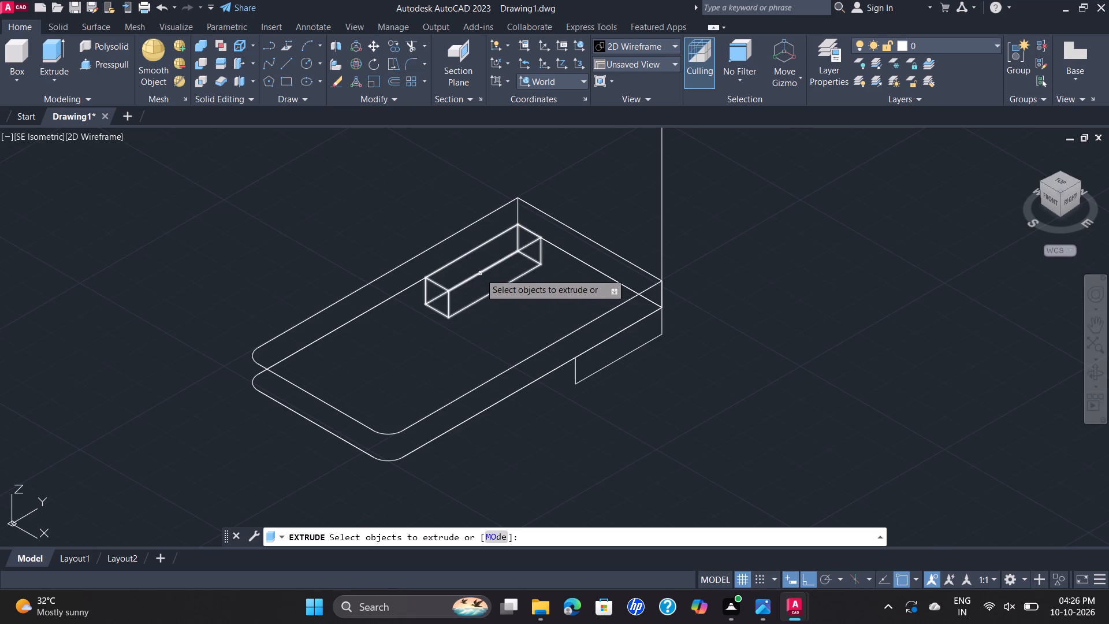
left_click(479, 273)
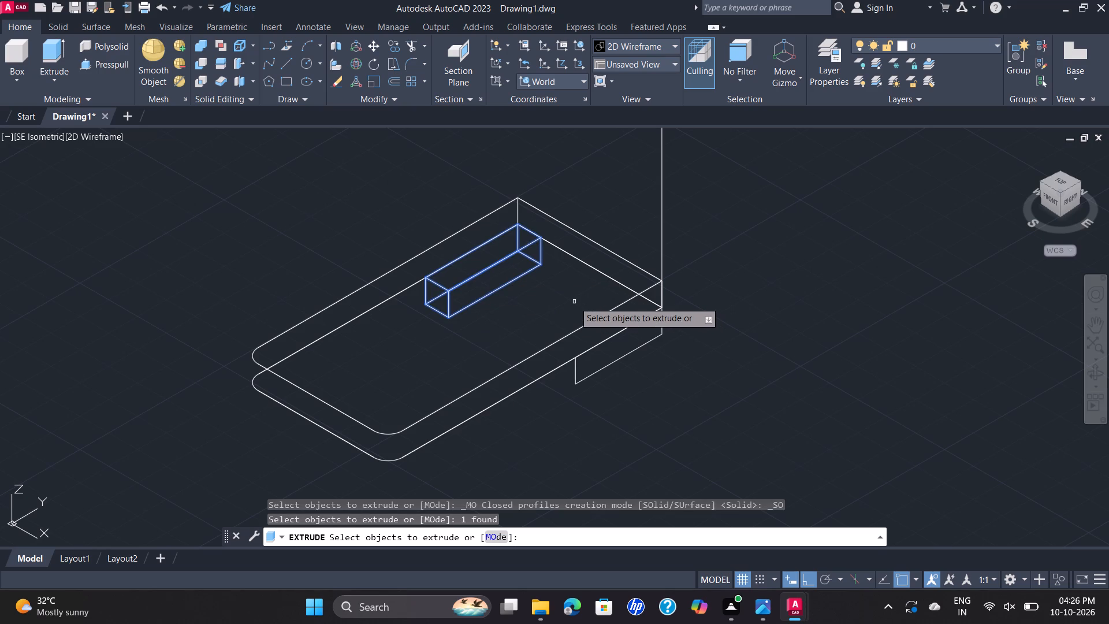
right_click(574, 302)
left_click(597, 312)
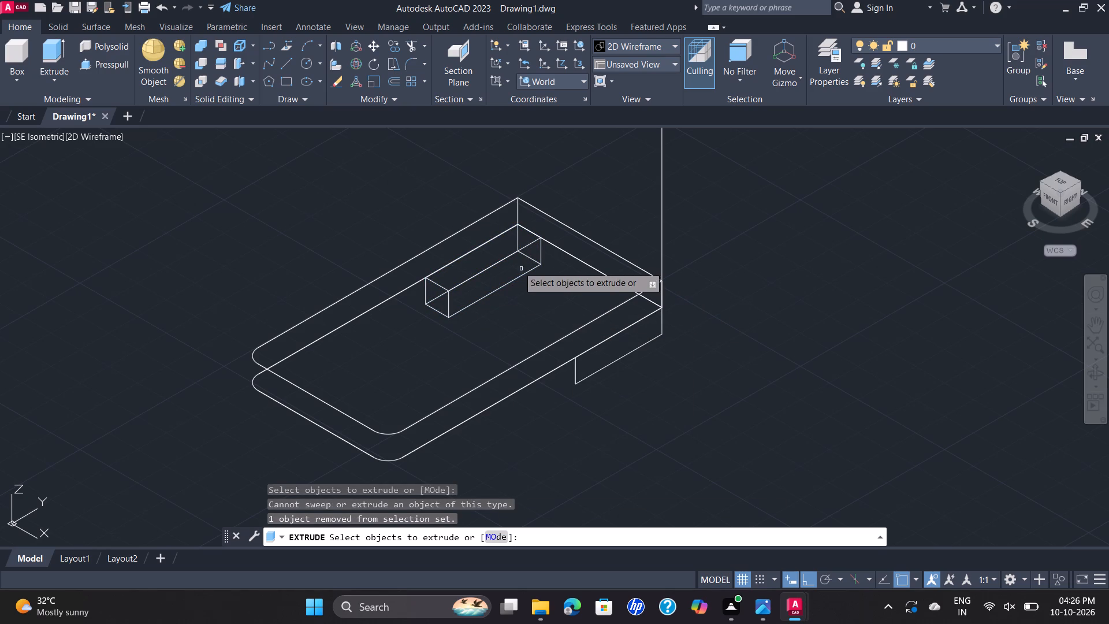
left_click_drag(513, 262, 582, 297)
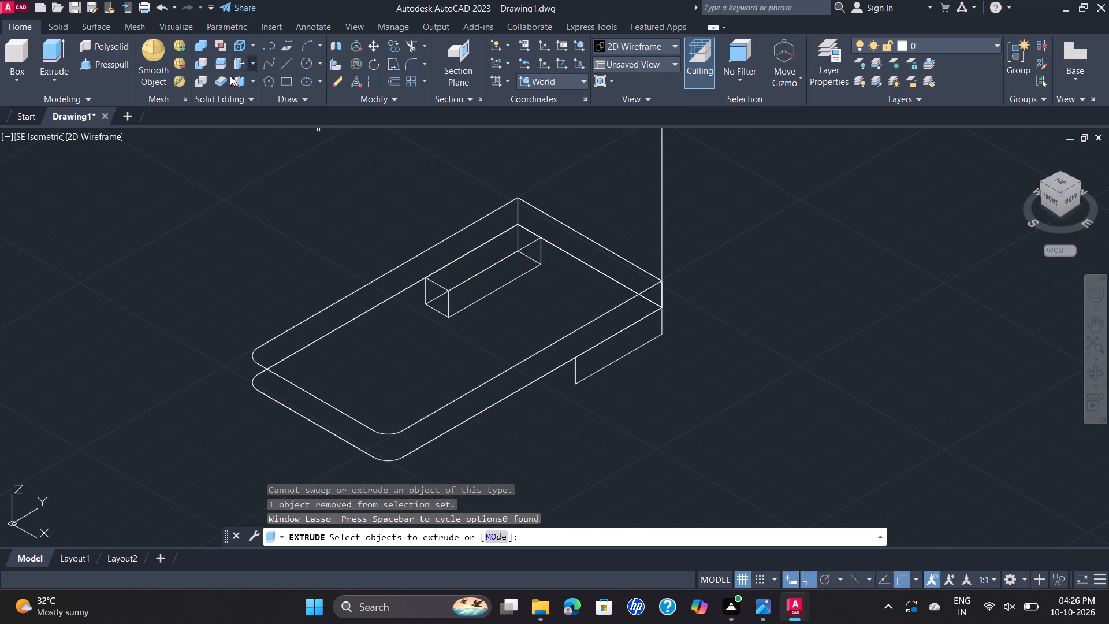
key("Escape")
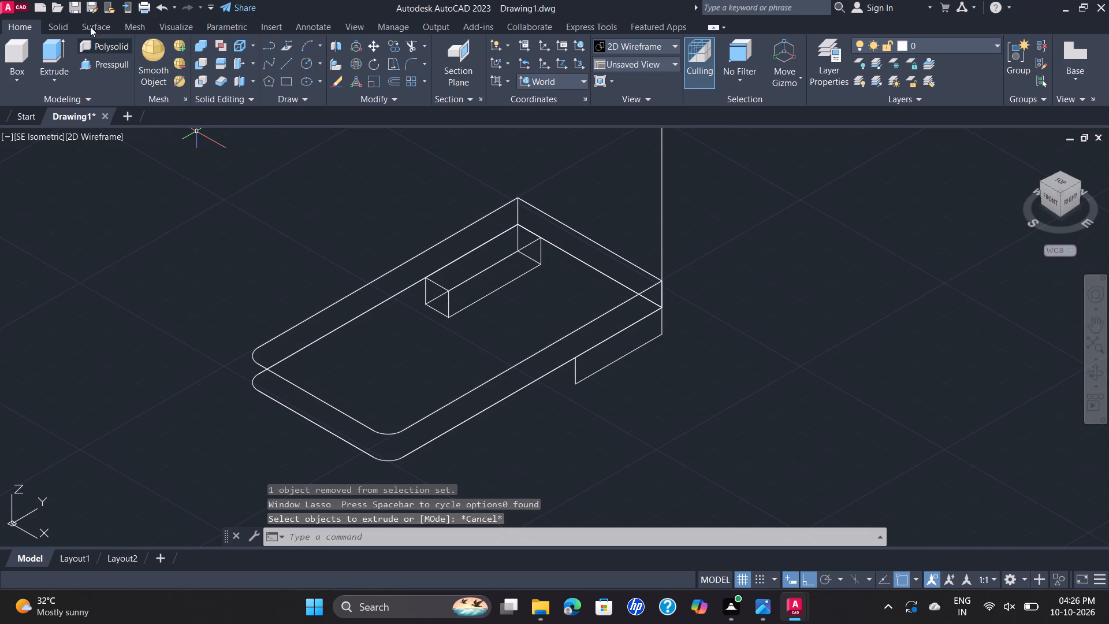
Presspull the +X face of the small box across to the step outline on the base's +X side.
left_click(99, 62)
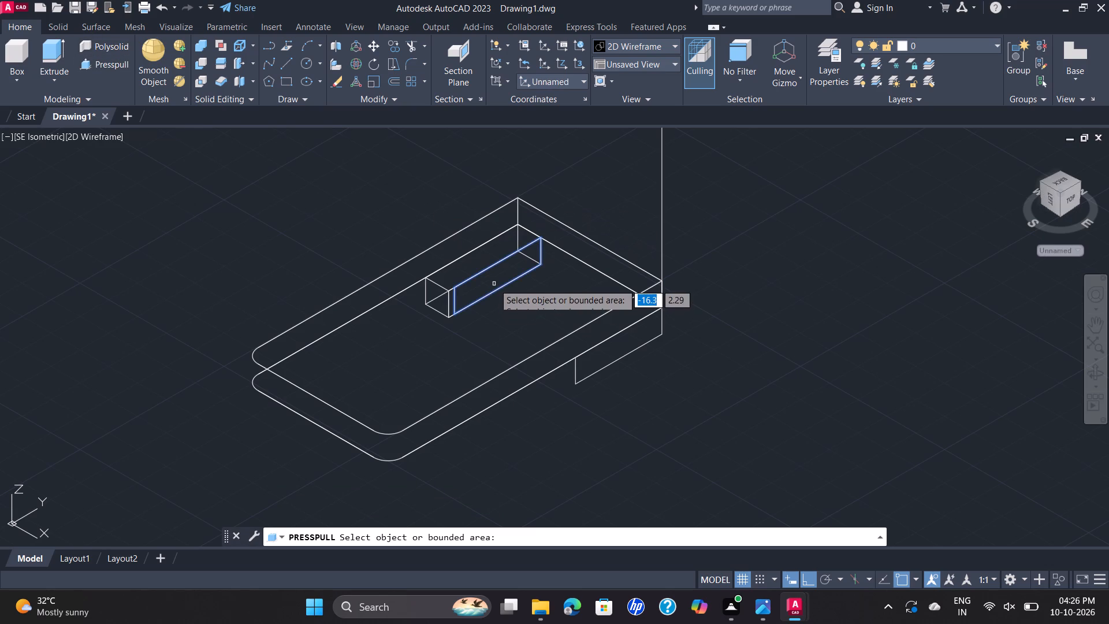
left_click(494, 282)
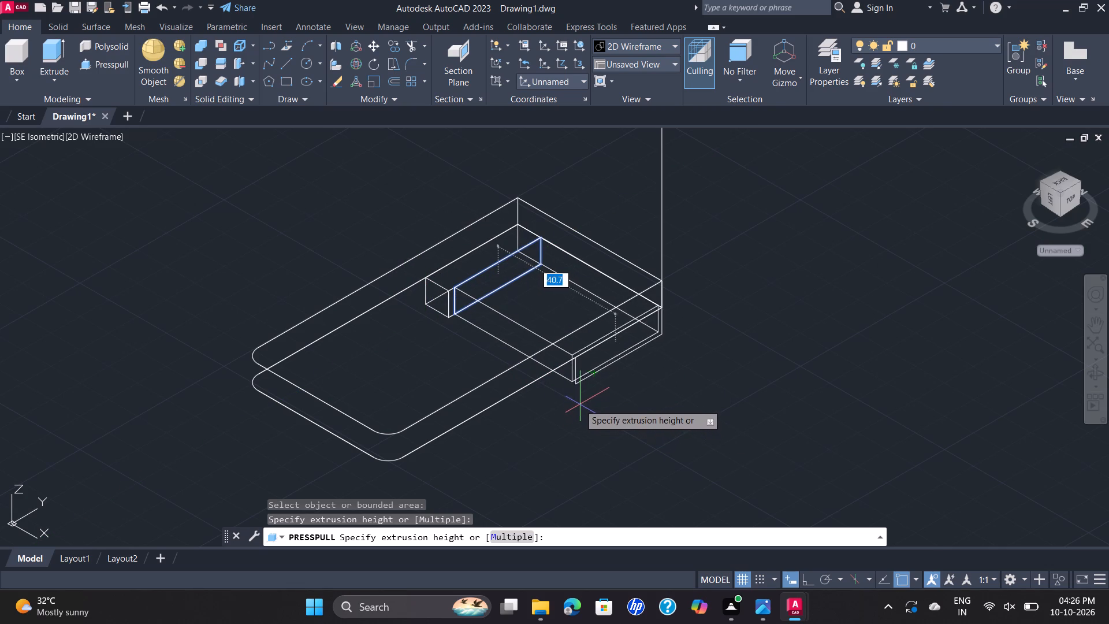
left_click(578, 382)
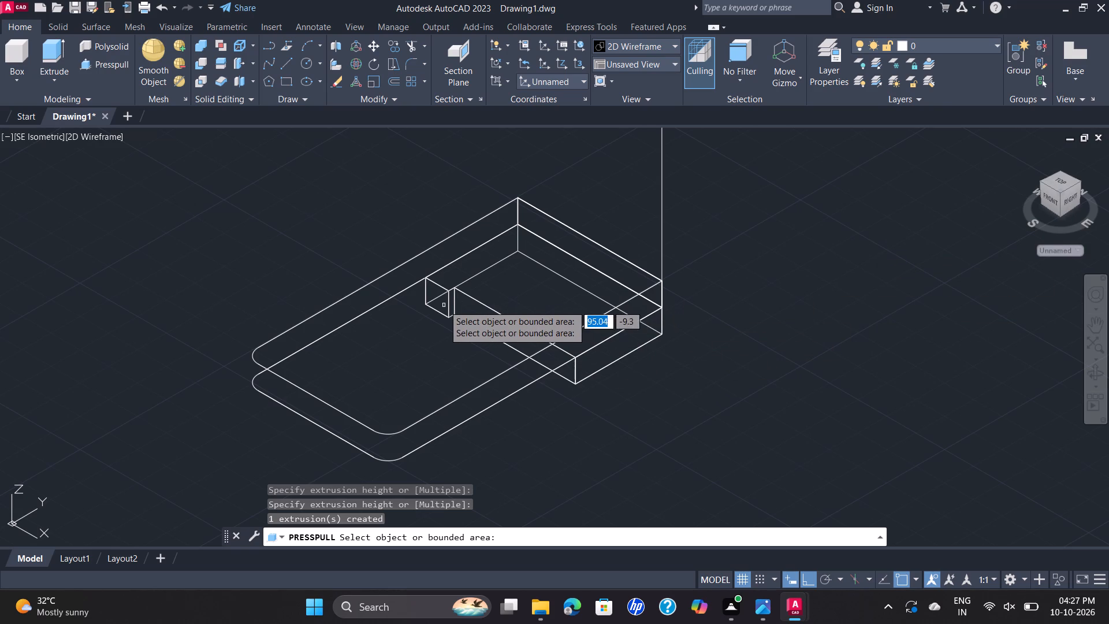
key("Escape")
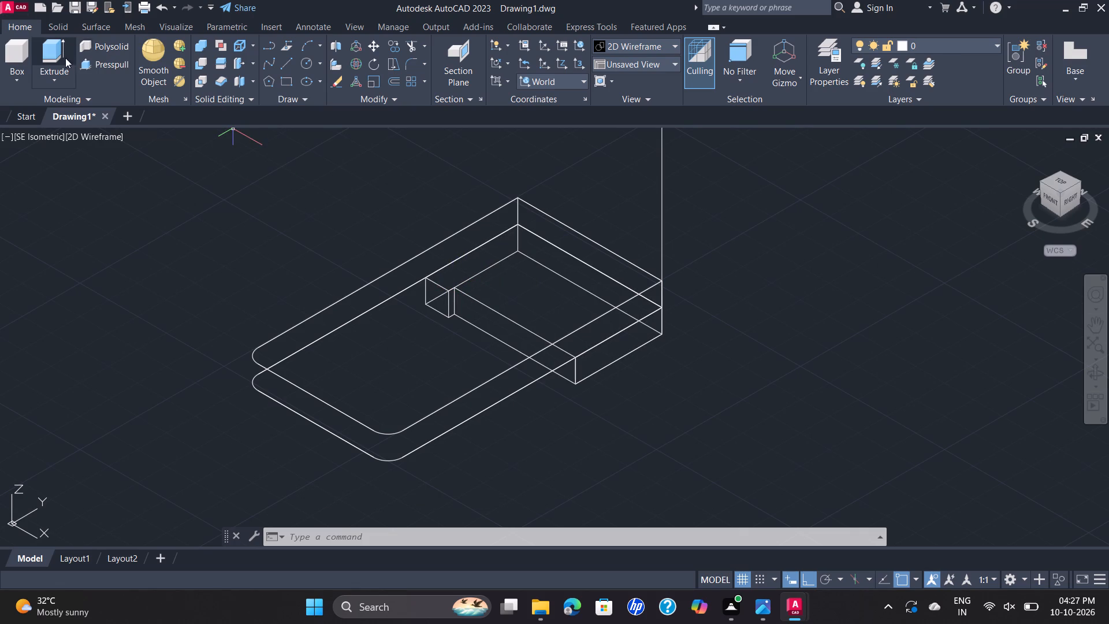
Presspull the protruding front end of the small box back about 2 mm, flush with the front of the wider block.
left_click(85, 63)
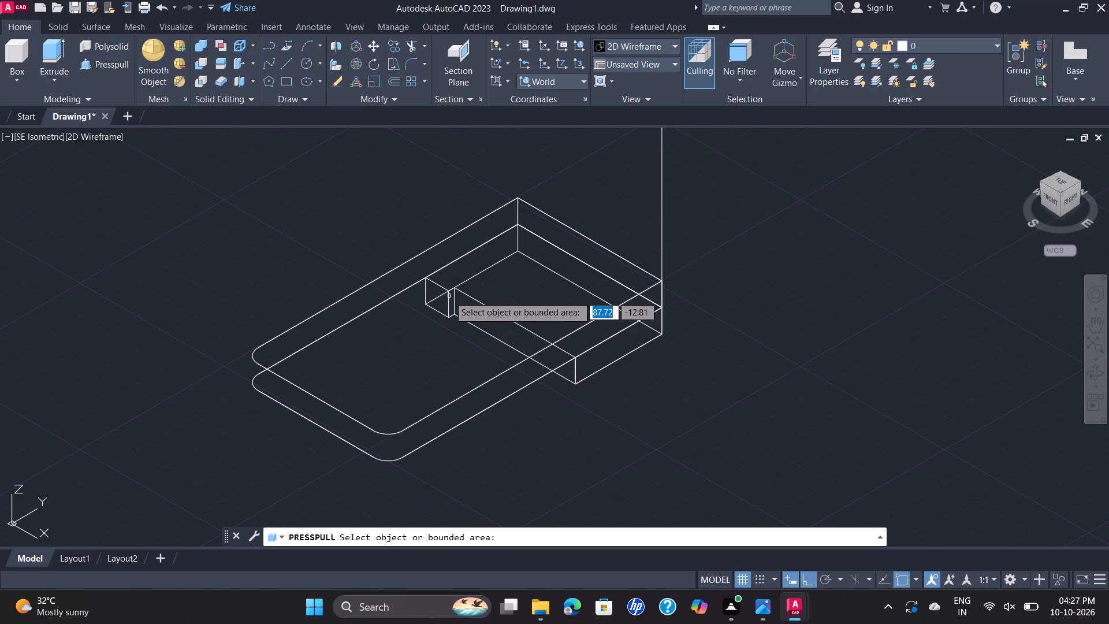
left_click(436, 297)
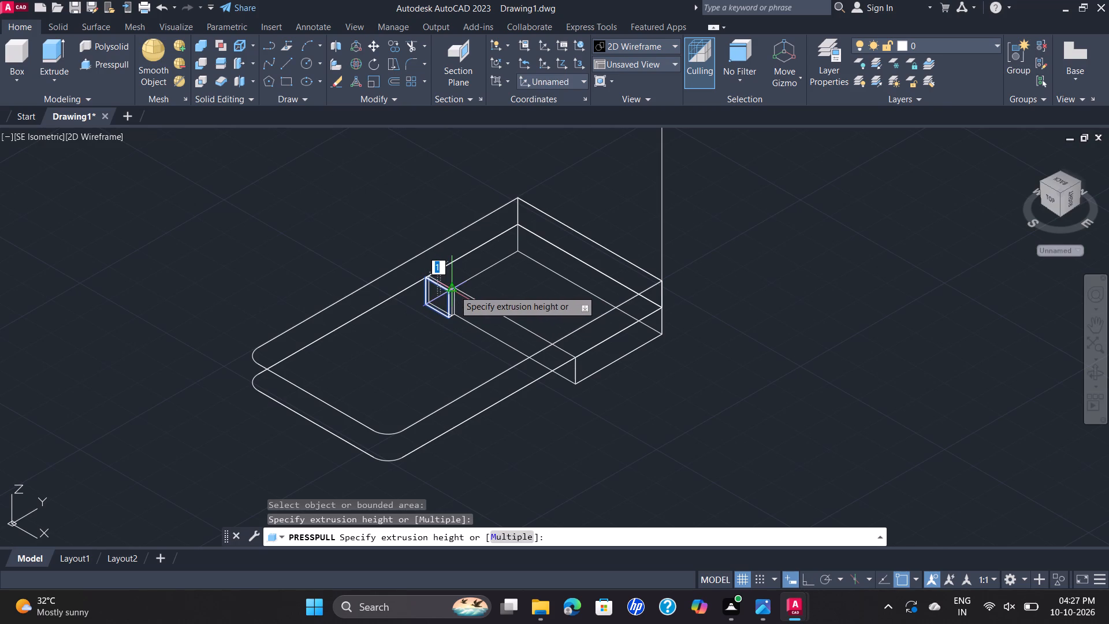
left_click(457, 290)
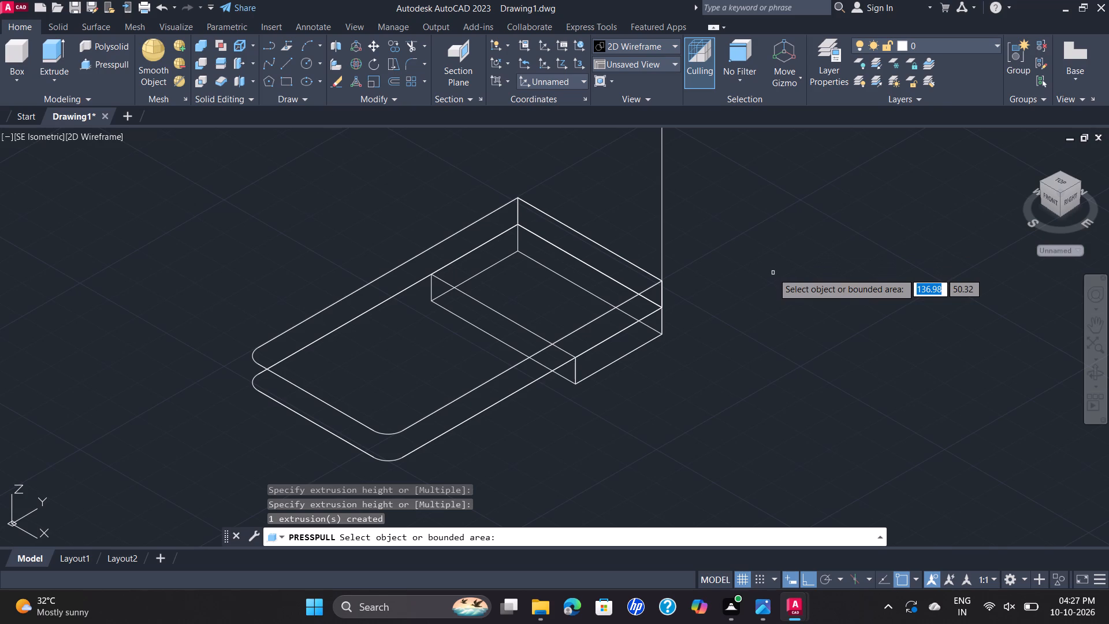
key("grave")
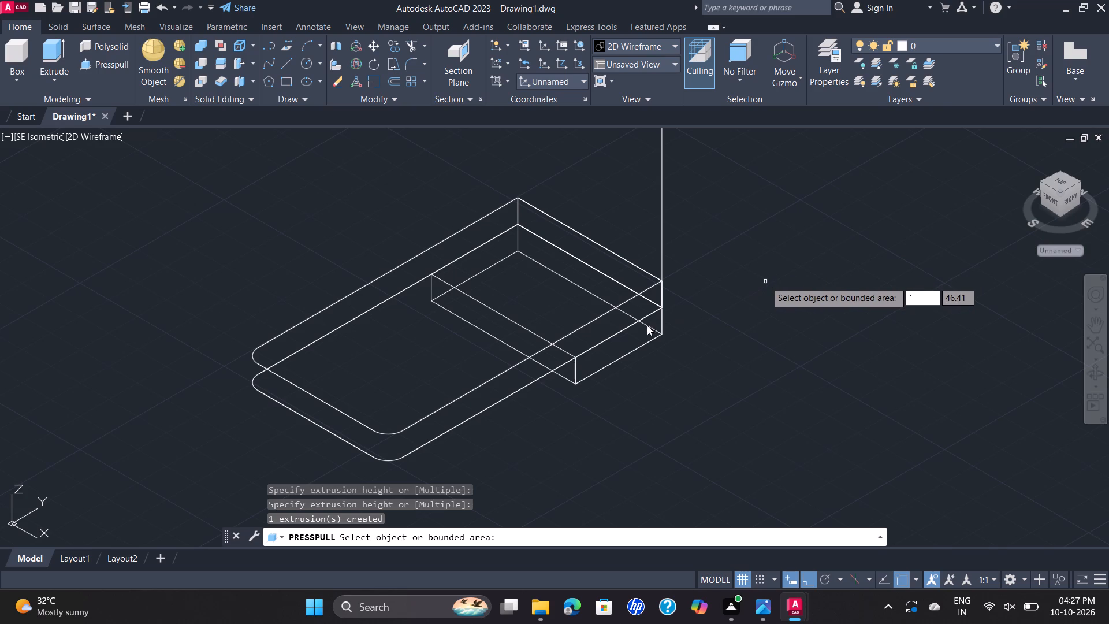
key("Escape")
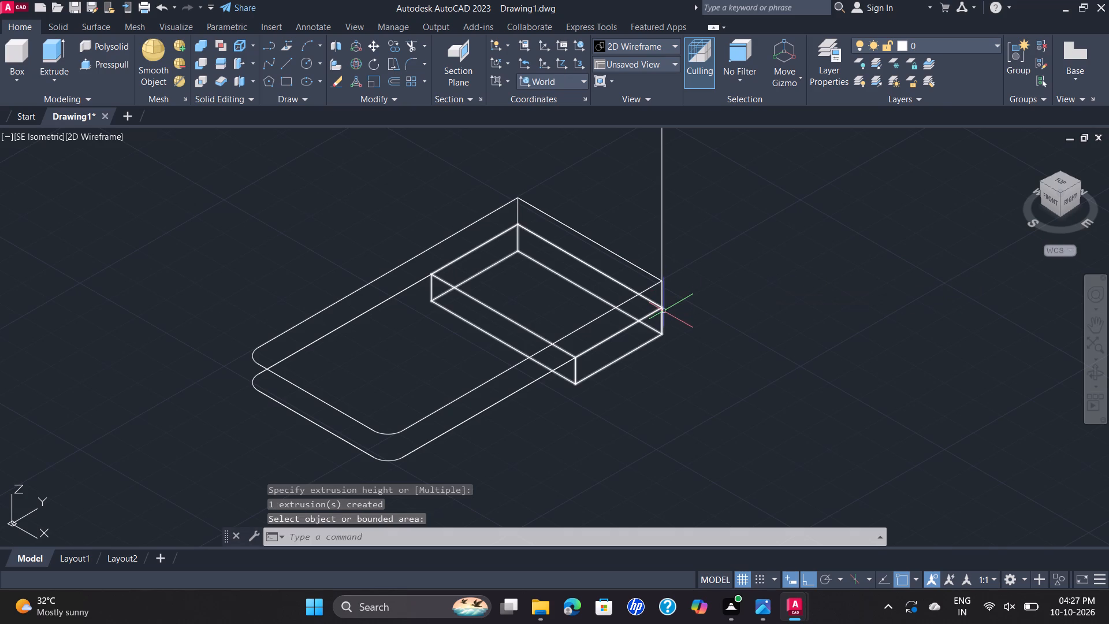
Explode the solid block beneath the base into separate faces.
type("EX")
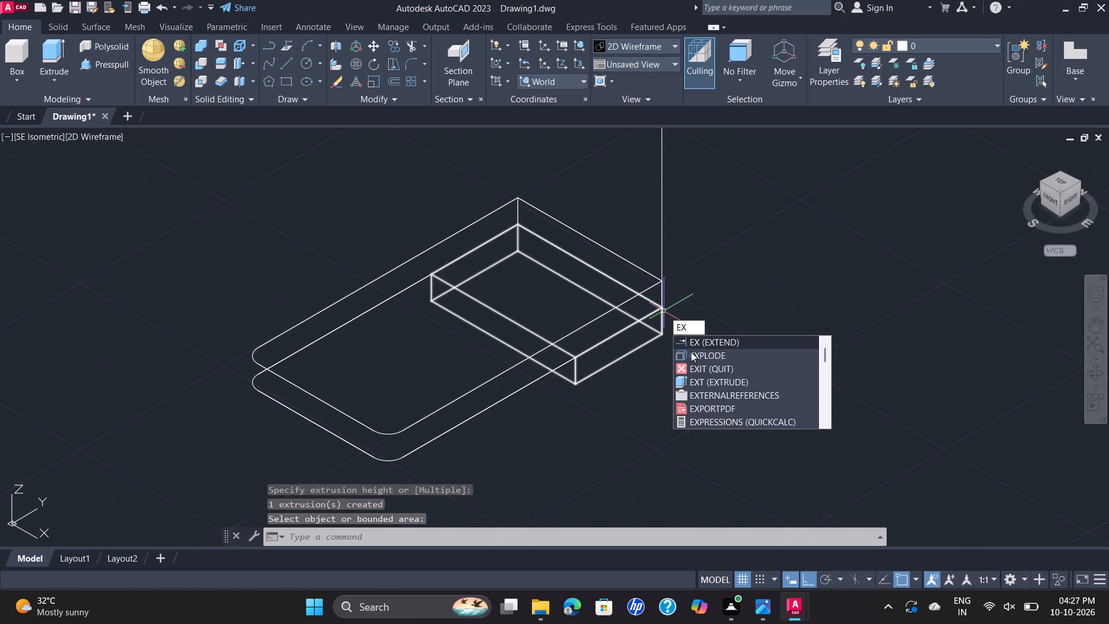
left_click(702, 355)
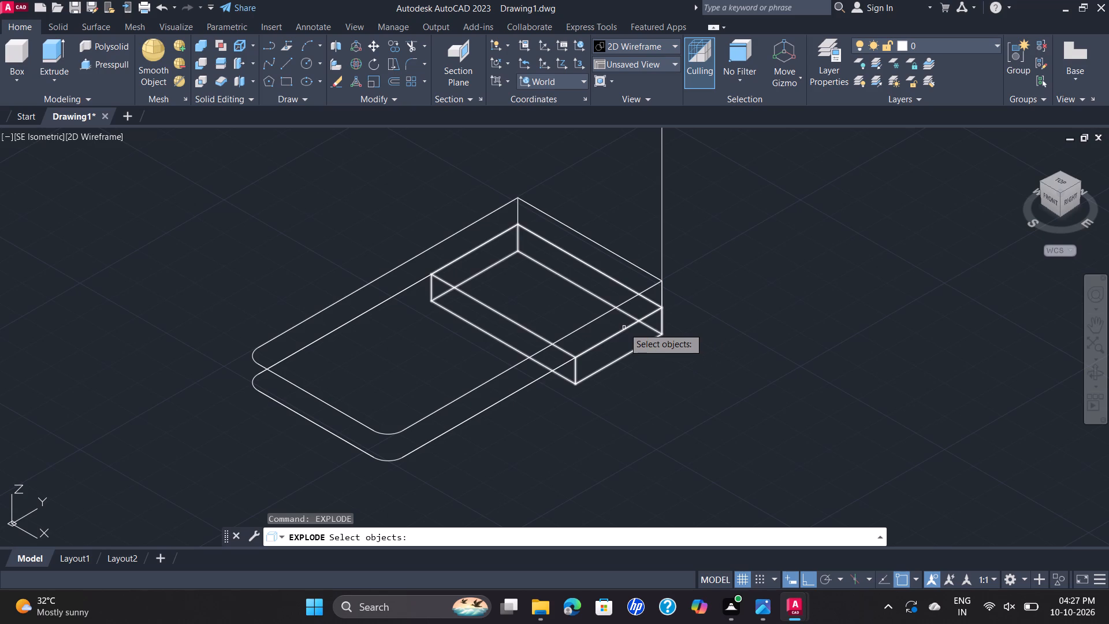
left_click(624, 328)
right_click(721, 298)
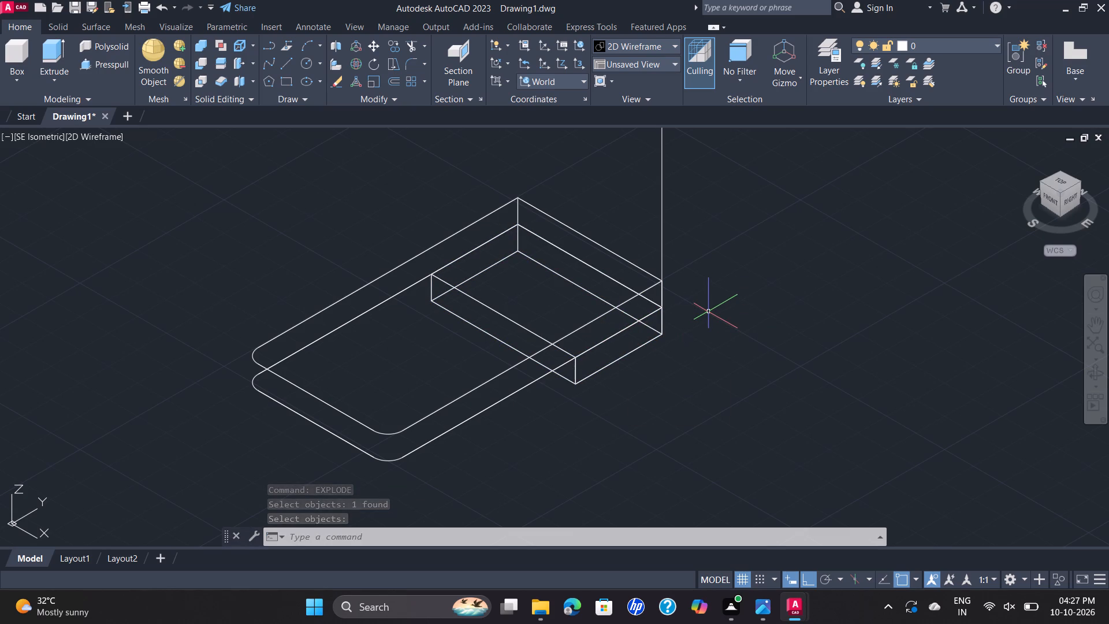
Explode the block's back face and its top face into individual lines.
key("e")
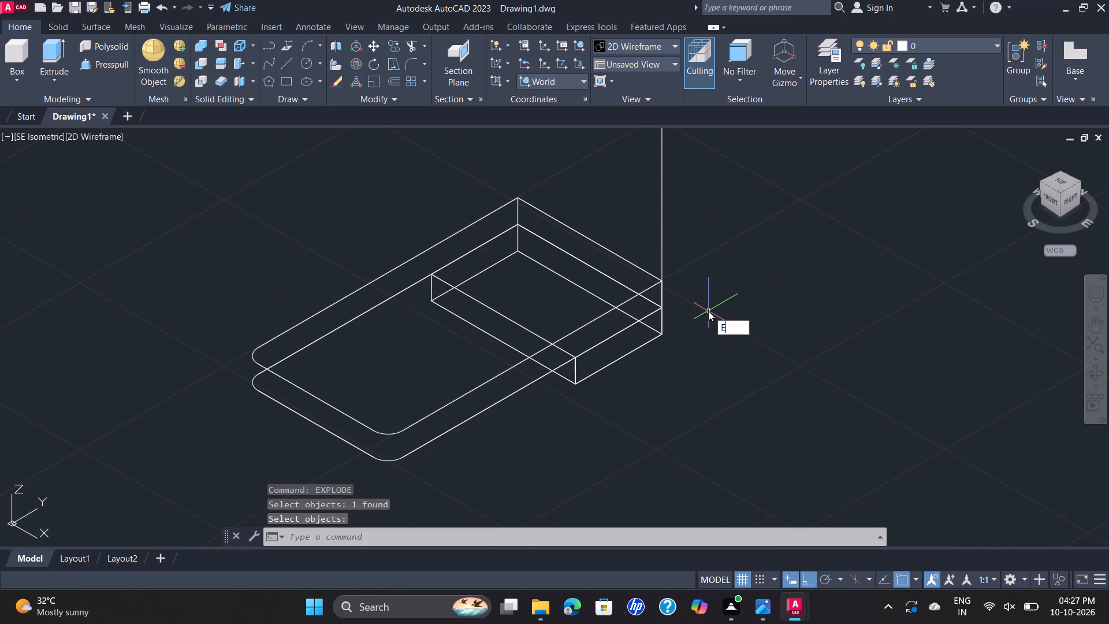
key("x")
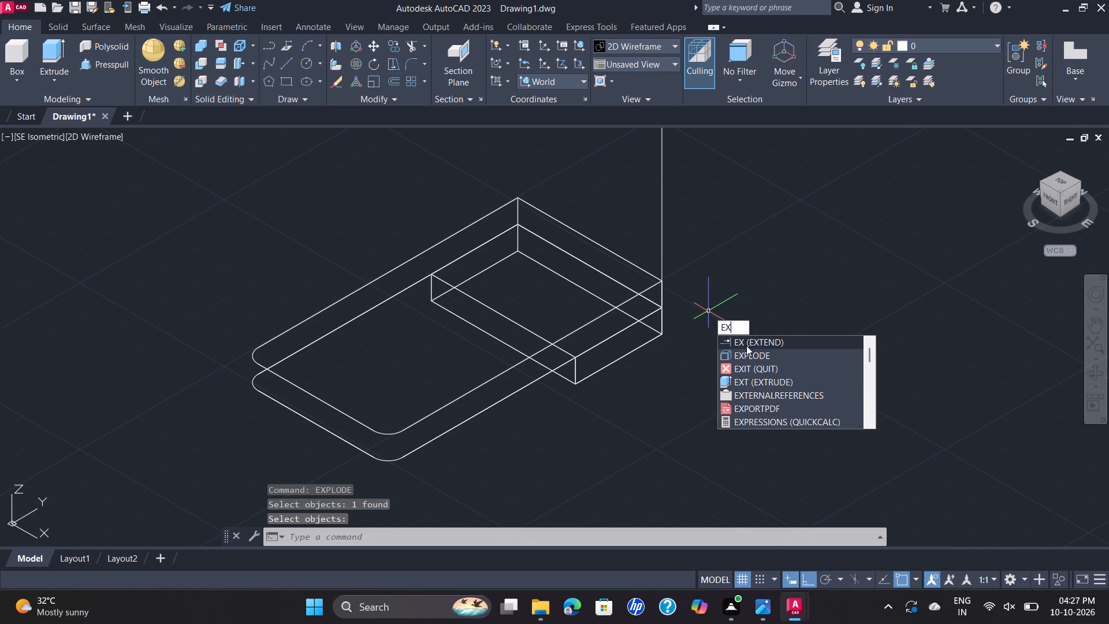
left_click(745, 352)
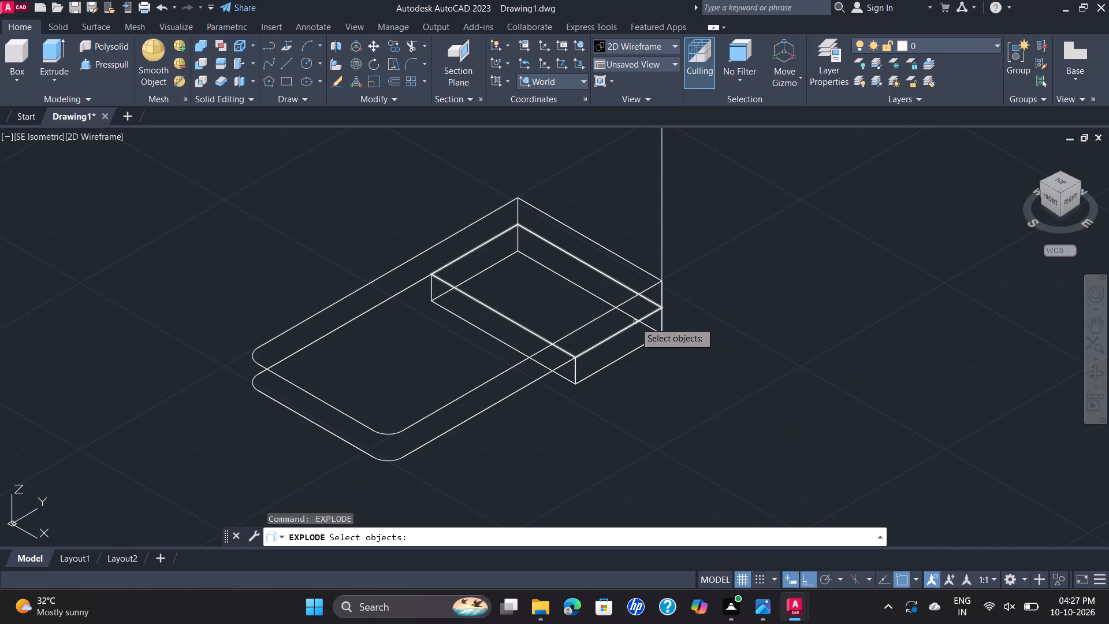
left_click(635, 322)
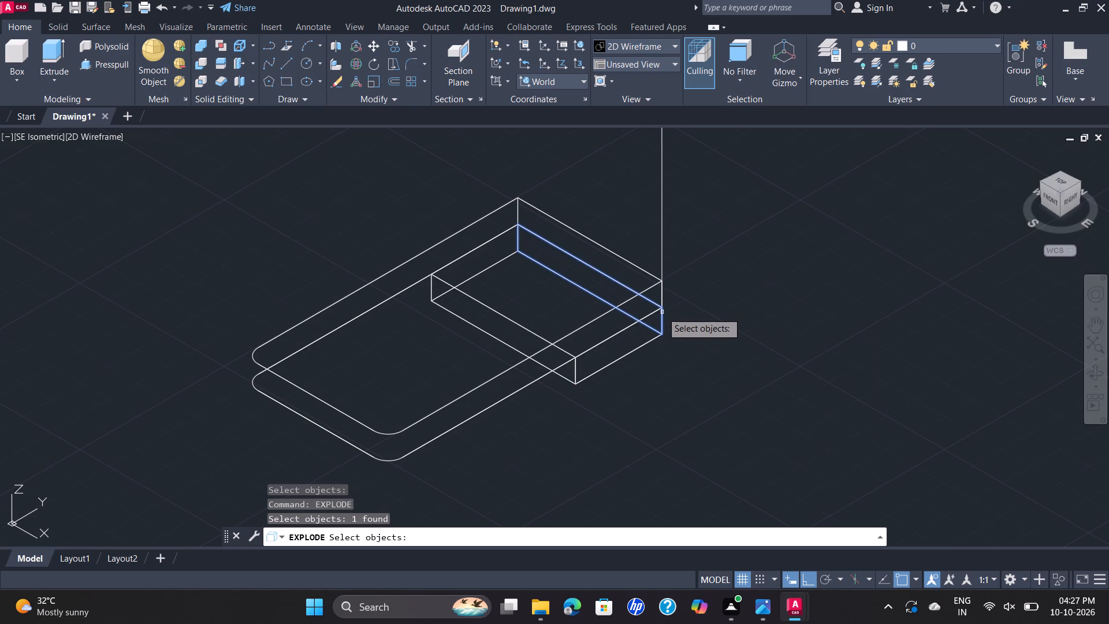
left_click(663, 312)
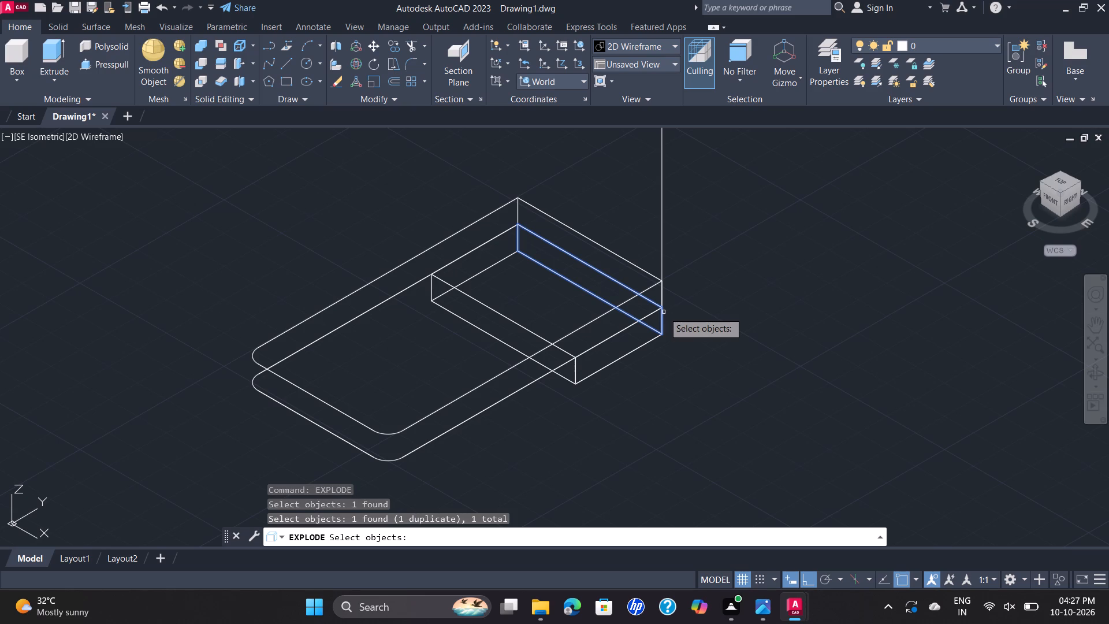
right_click(664, 312)
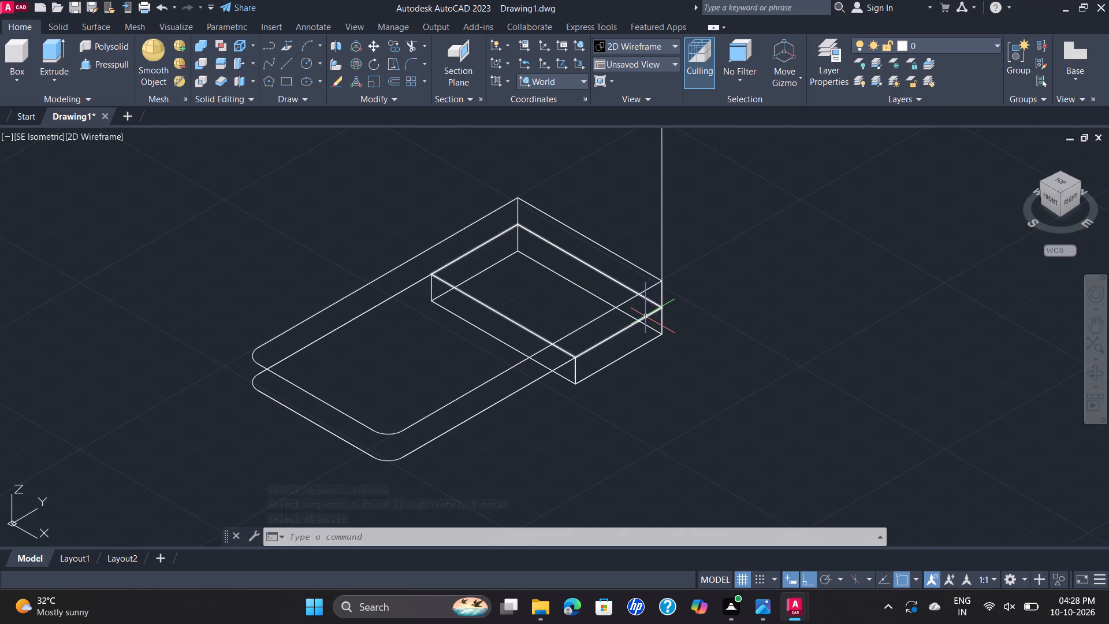
left_click(645, 316)
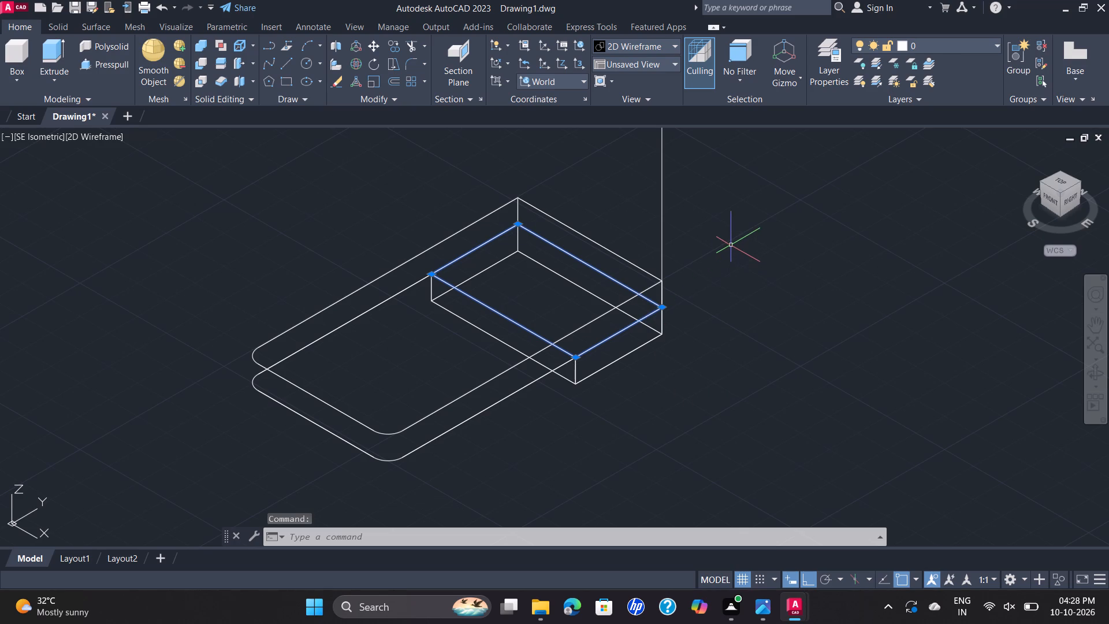
key("e")
key("x")
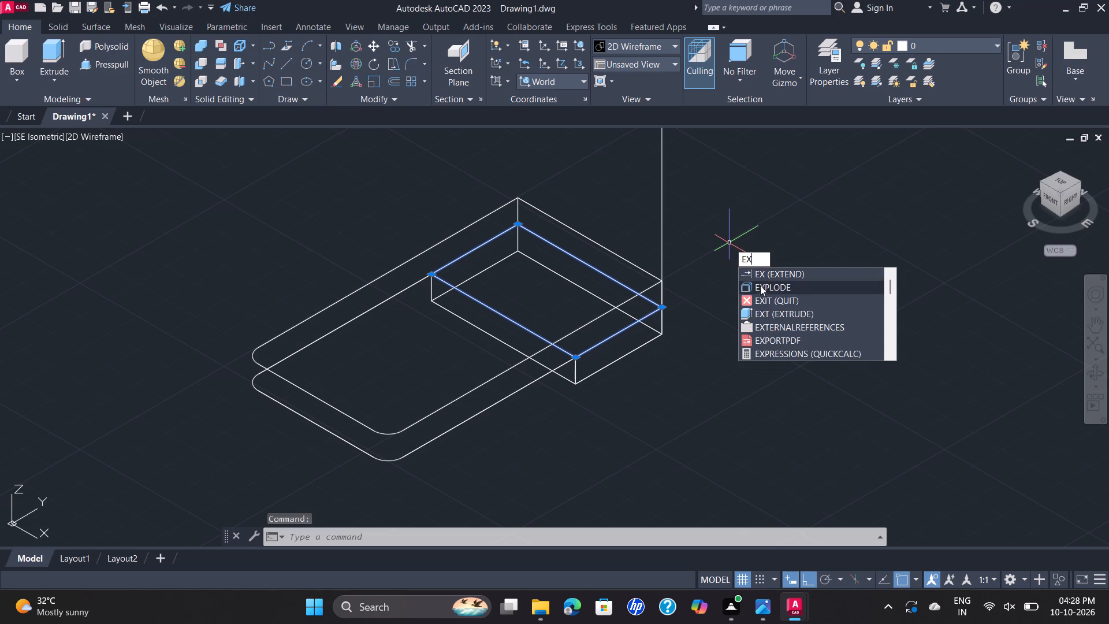
left_click(764, 287)
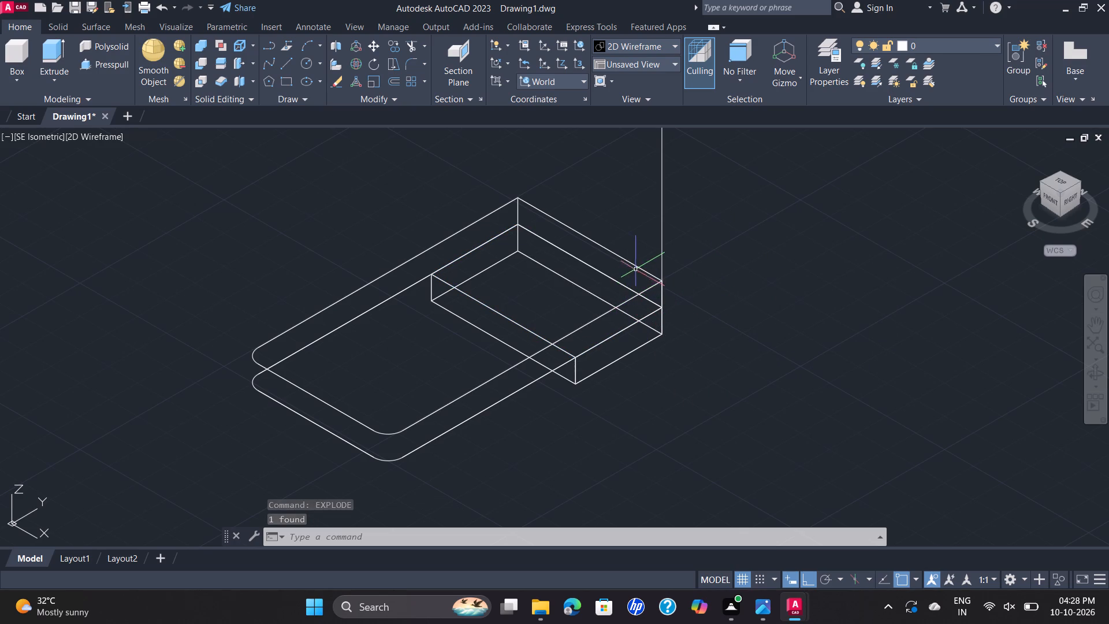
Erase the exploded line along the block's upper edge on the +X side.
left_click(631, 325)
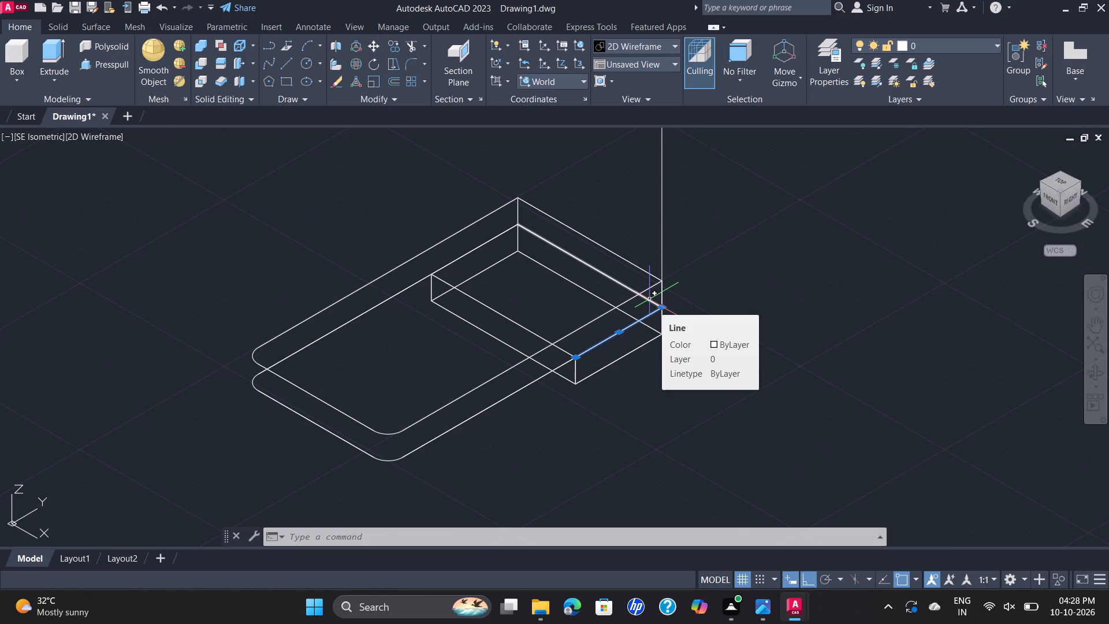
key("Delete")
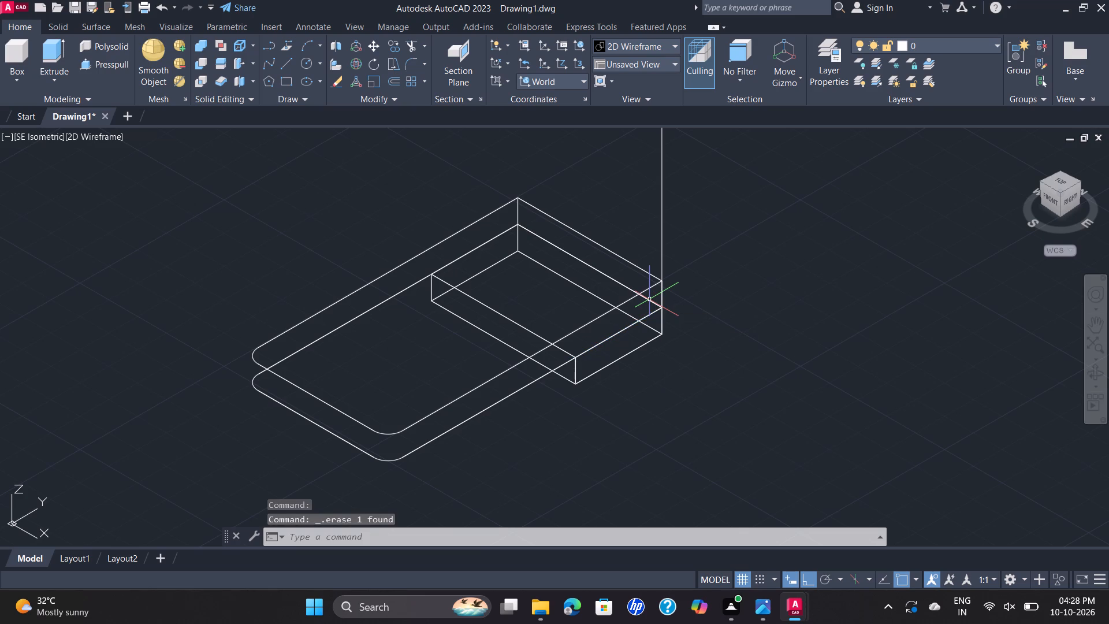
left_click(631, 325)
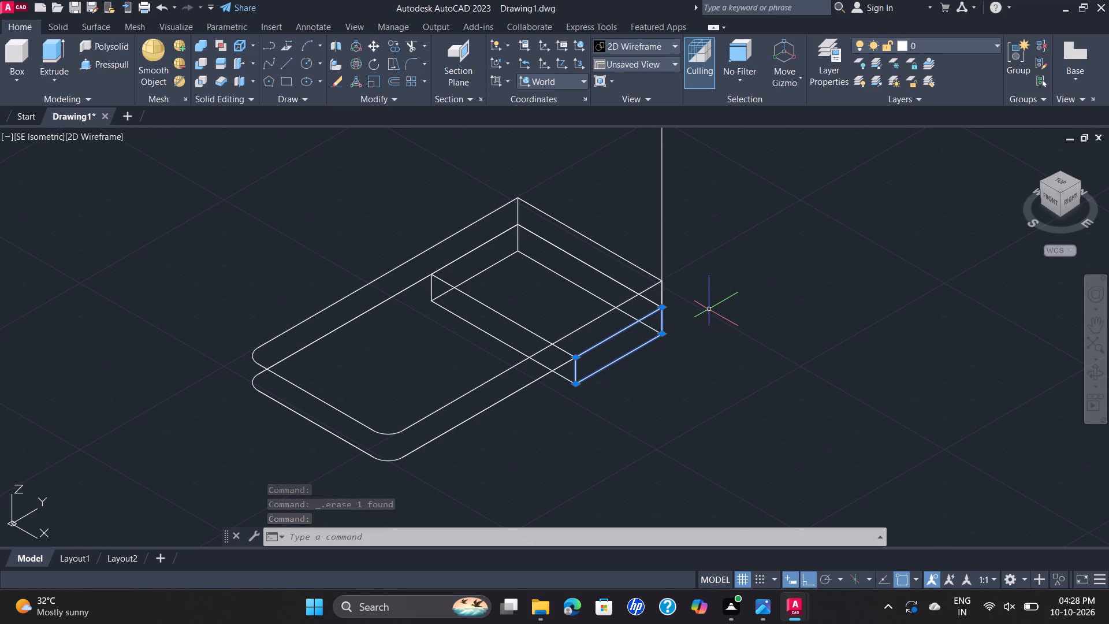
key("Escape")
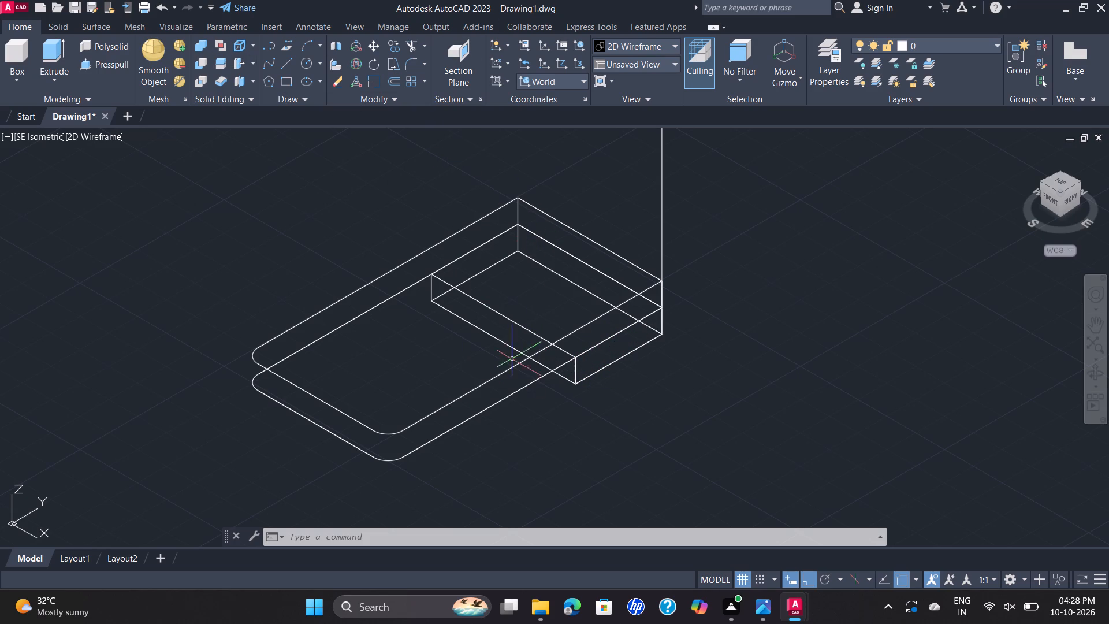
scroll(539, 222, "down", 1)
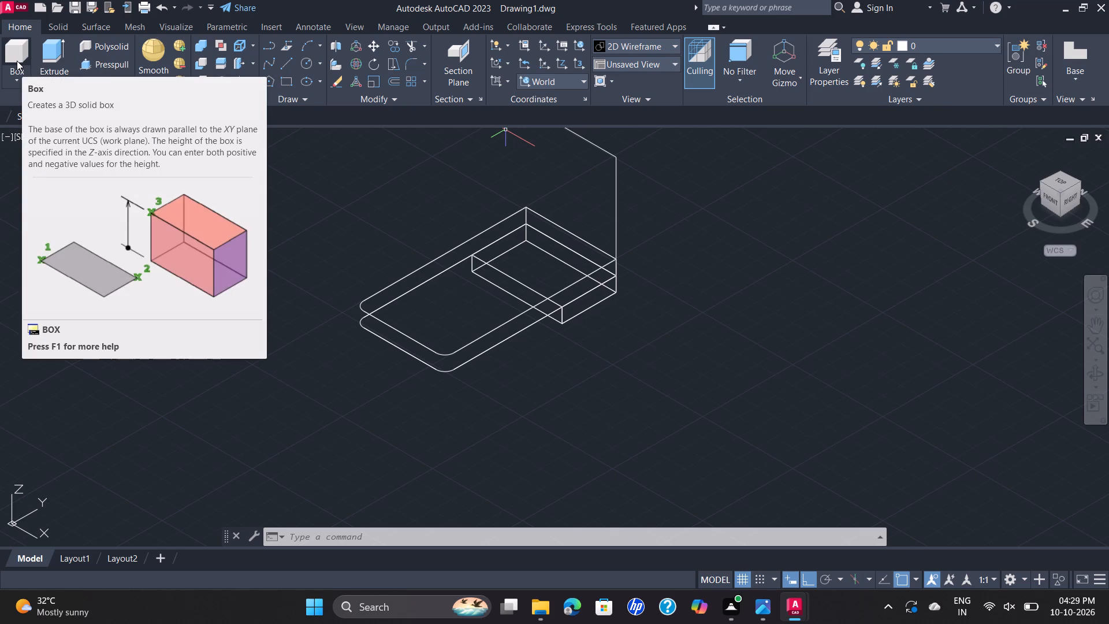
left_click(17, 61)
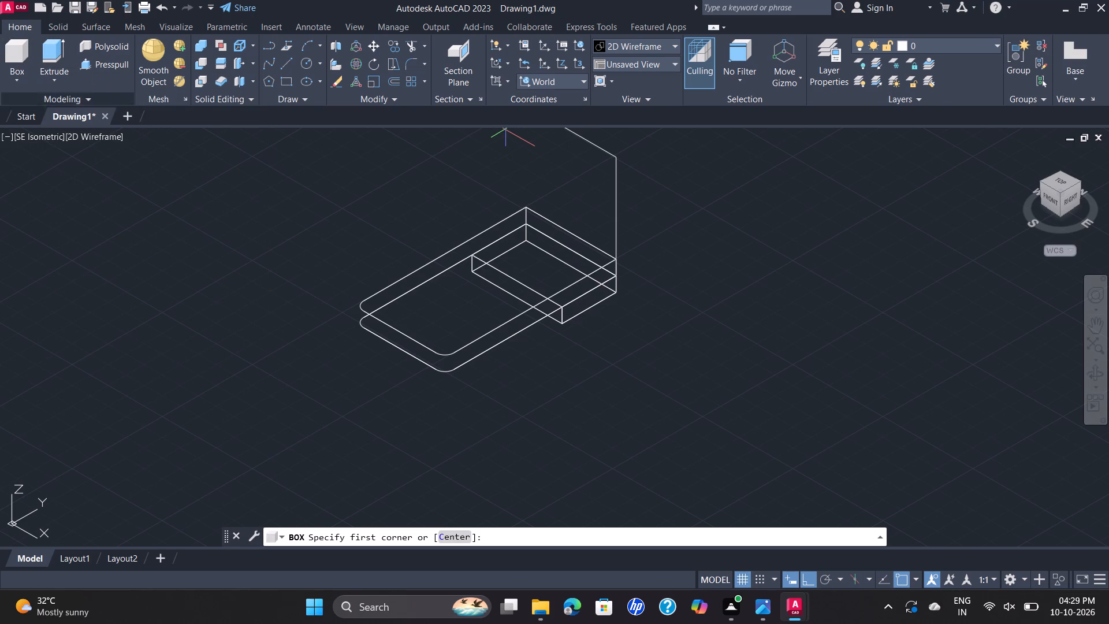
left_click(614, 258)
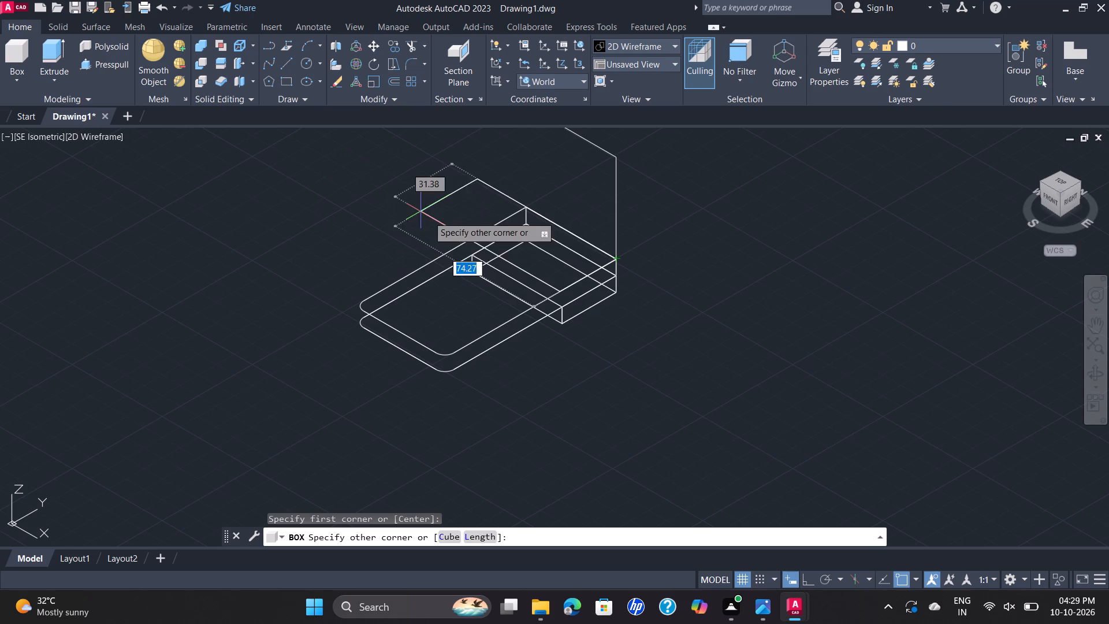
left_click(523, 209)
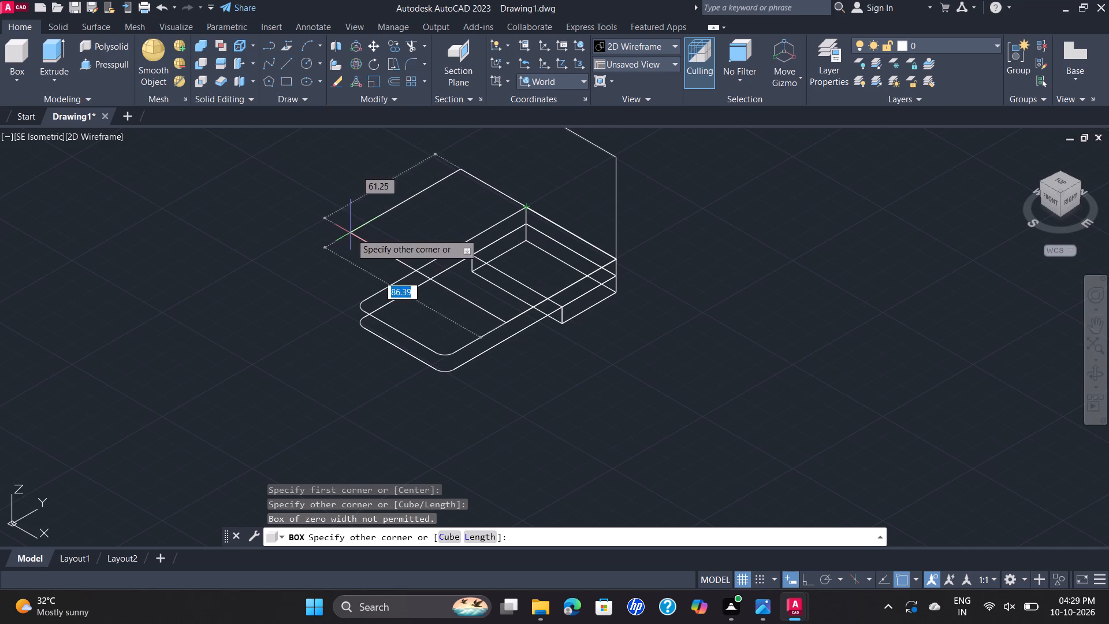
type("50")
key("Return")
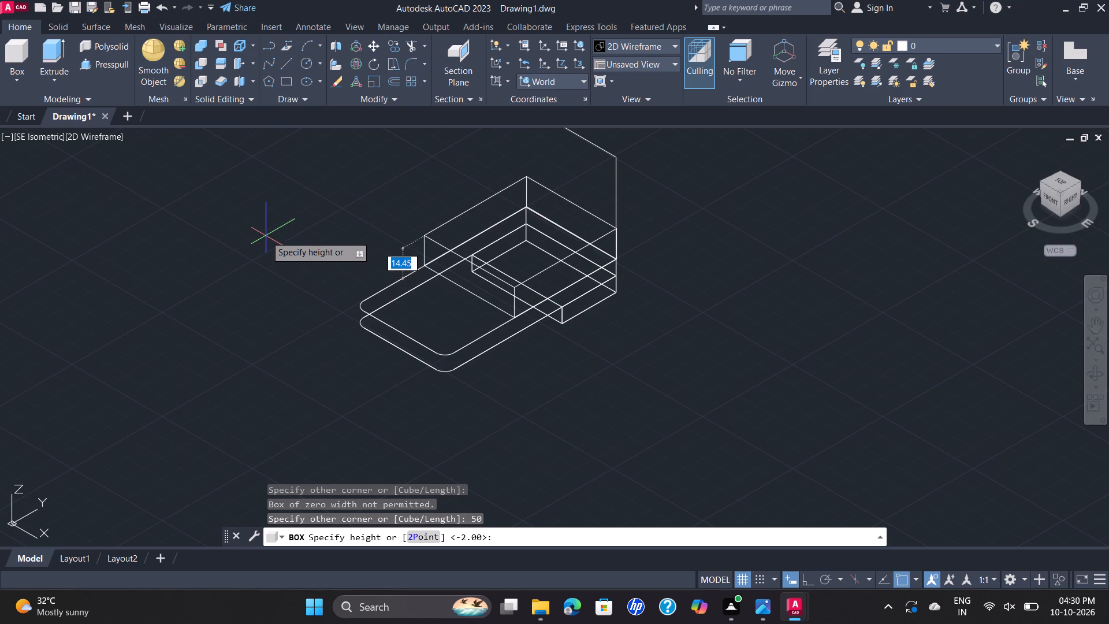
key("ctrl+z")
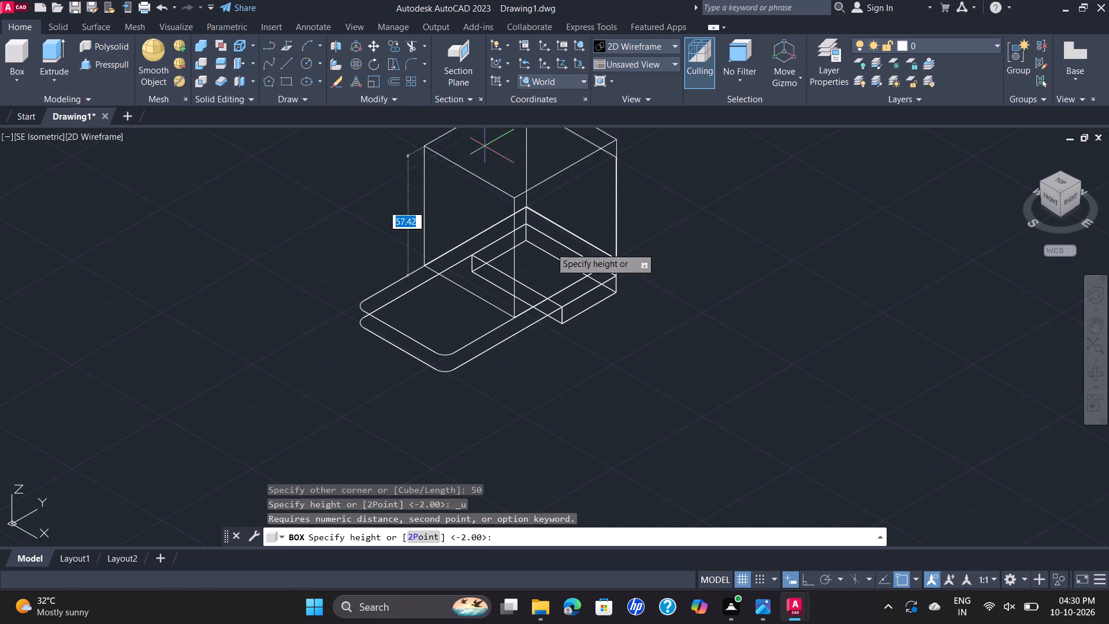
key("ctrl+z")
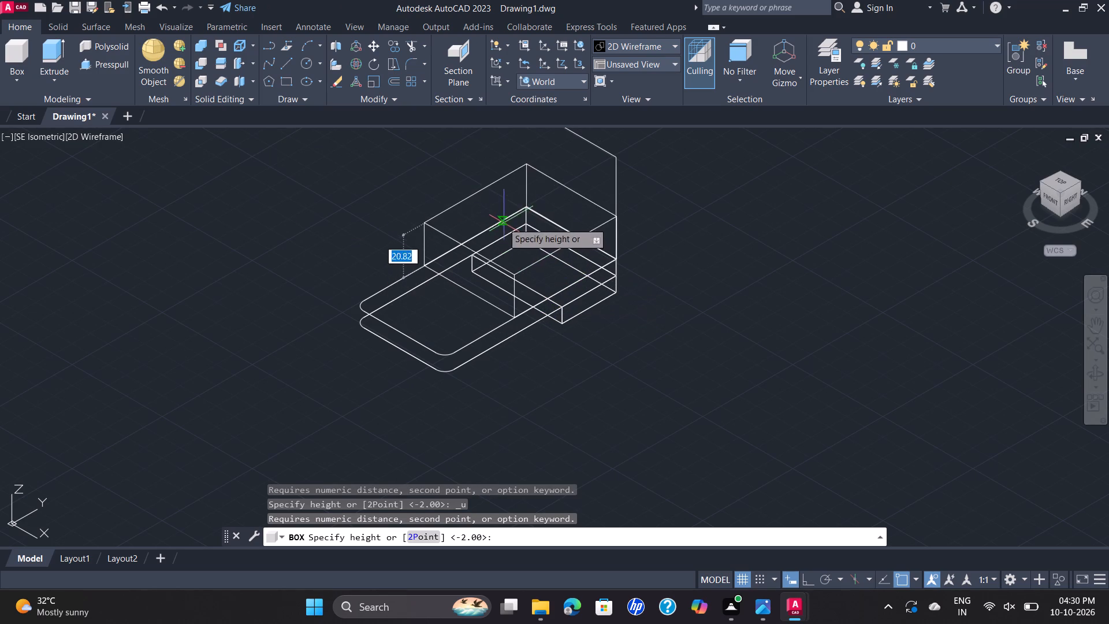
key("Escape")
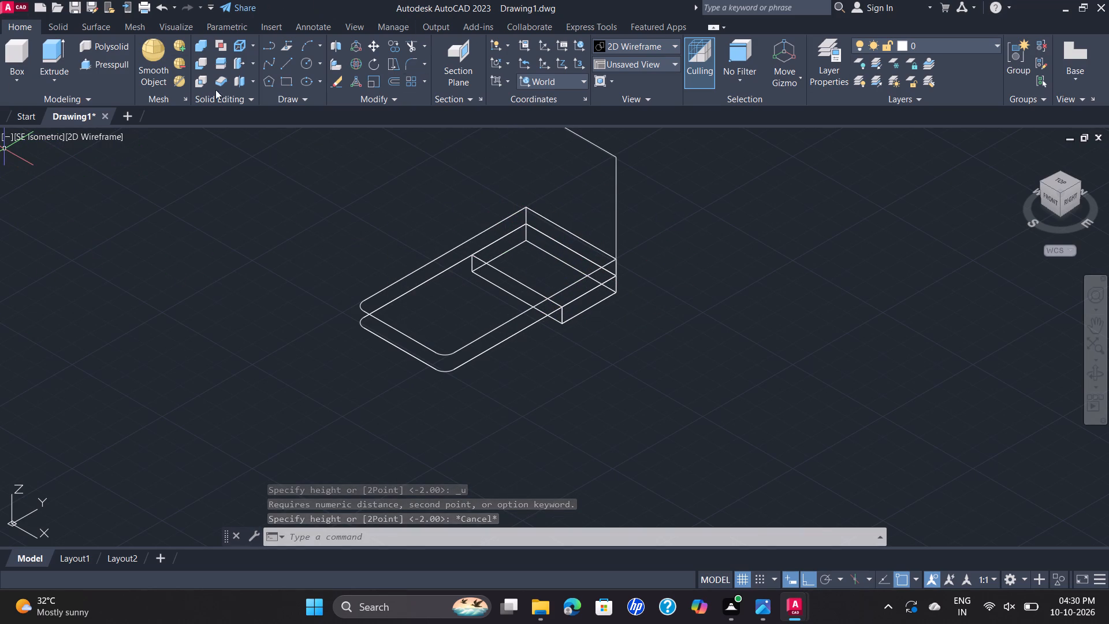
Switch the model display to the Shaded with edges visual style.
left_click(102, 136)
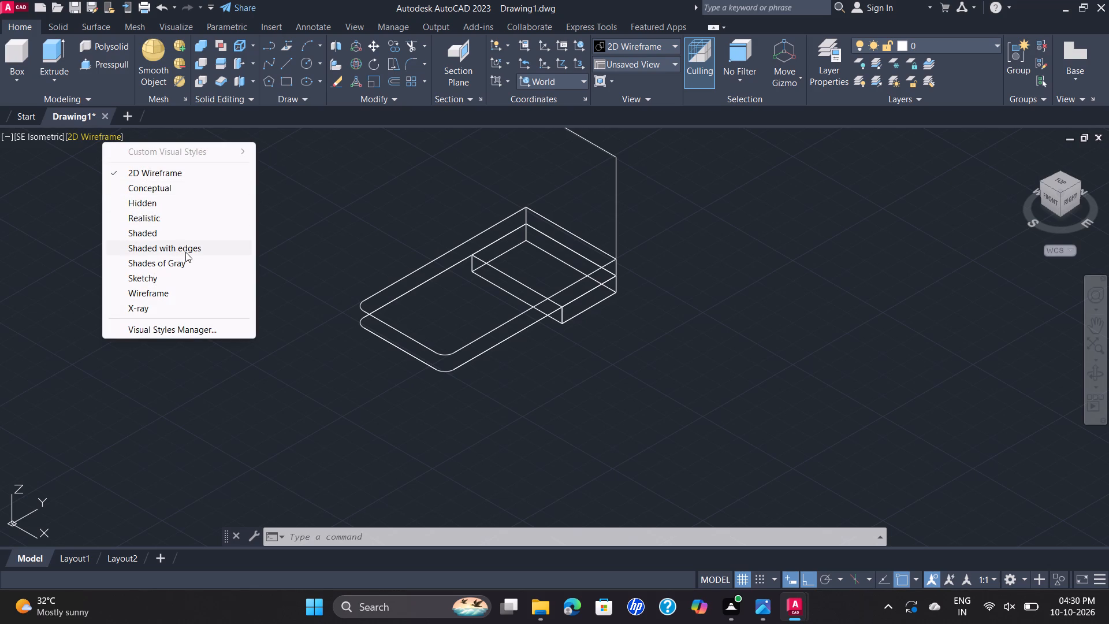
left_click(185, 251)
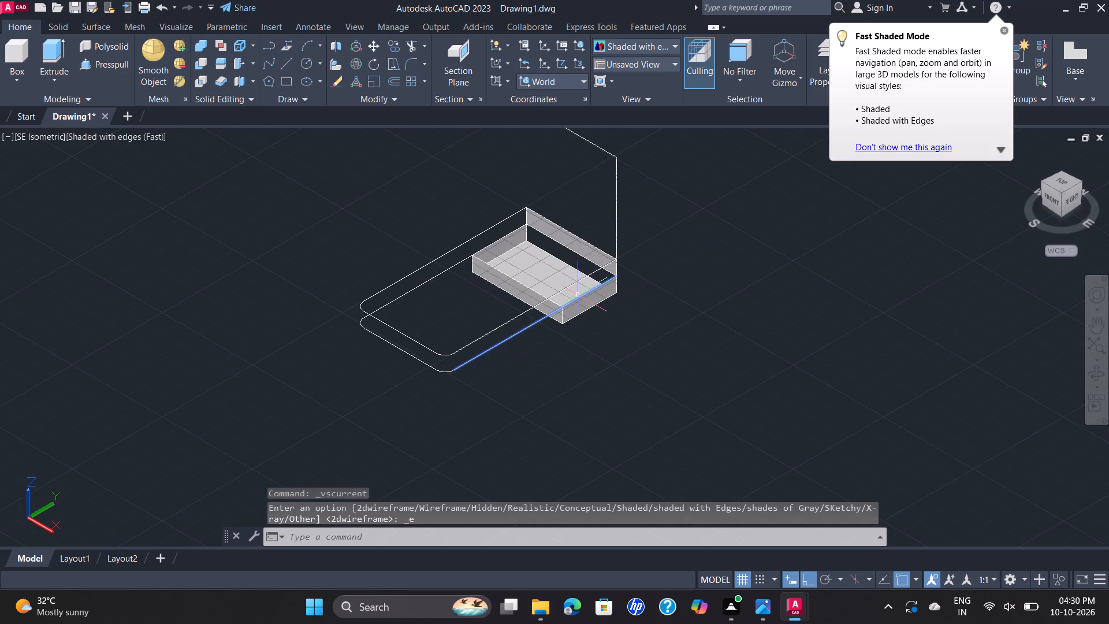
Erase the bottom face region of the block and the back face region above it, at the base's back edge.
left_click(550, 268)
left_click(564, 240)
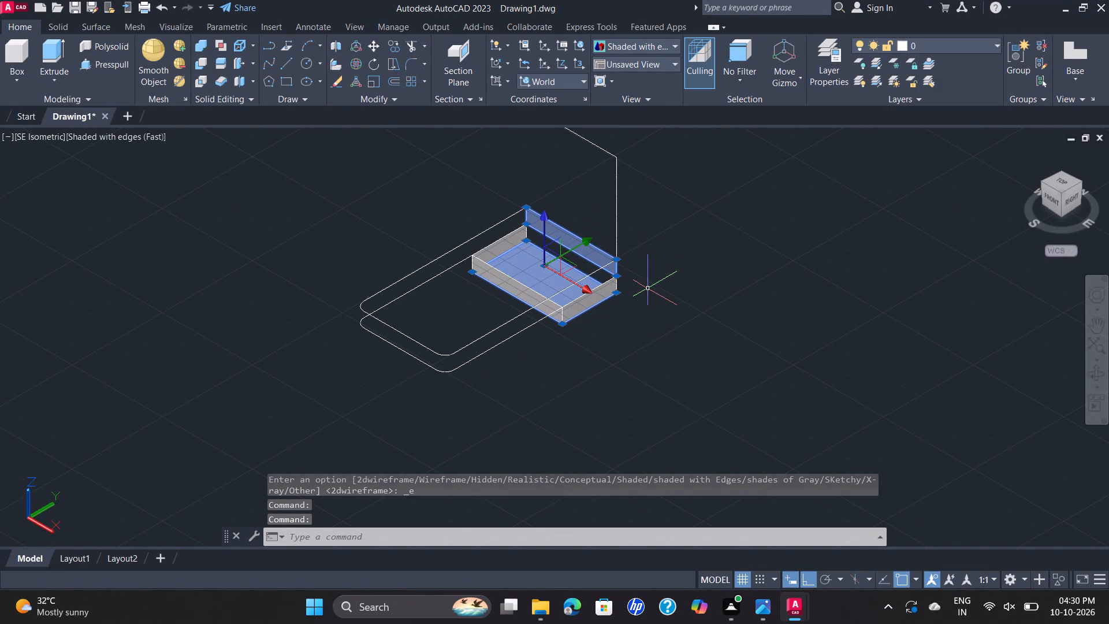
key("Delete")
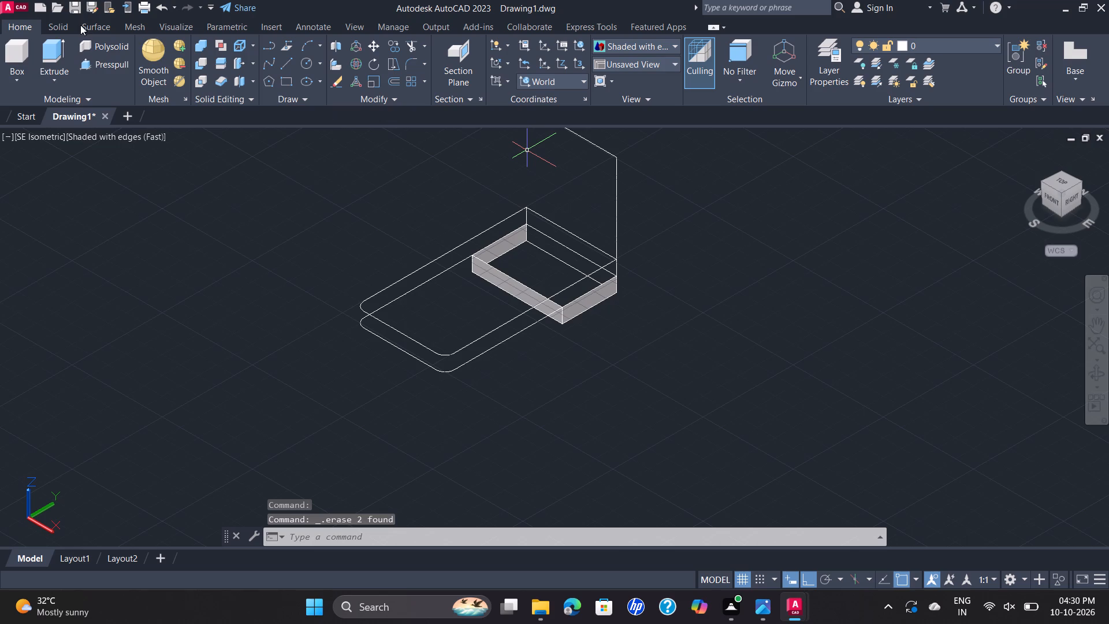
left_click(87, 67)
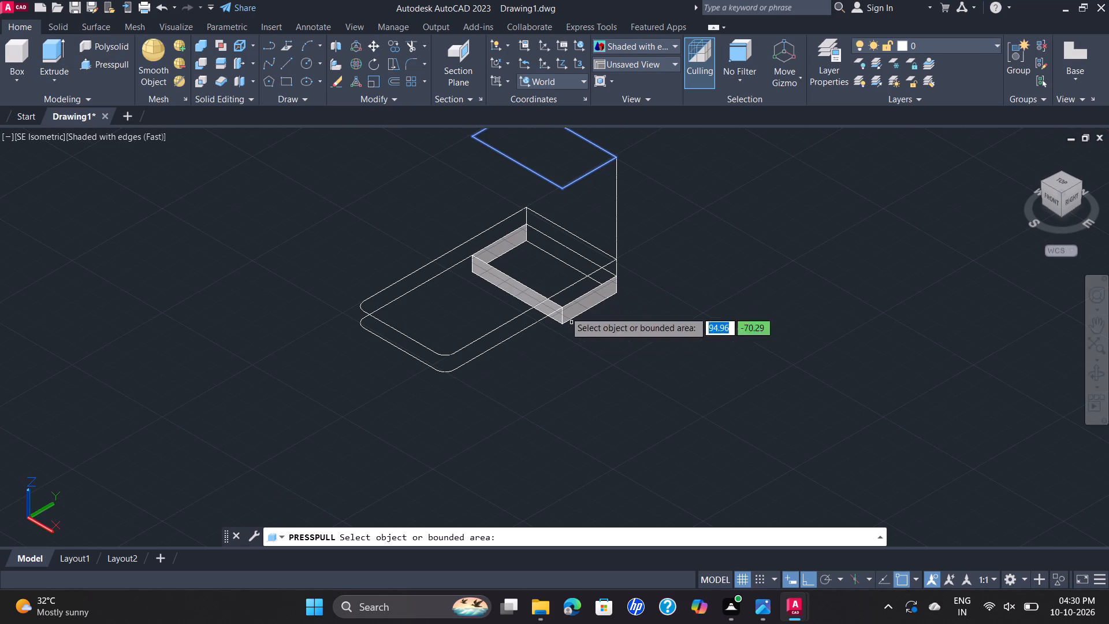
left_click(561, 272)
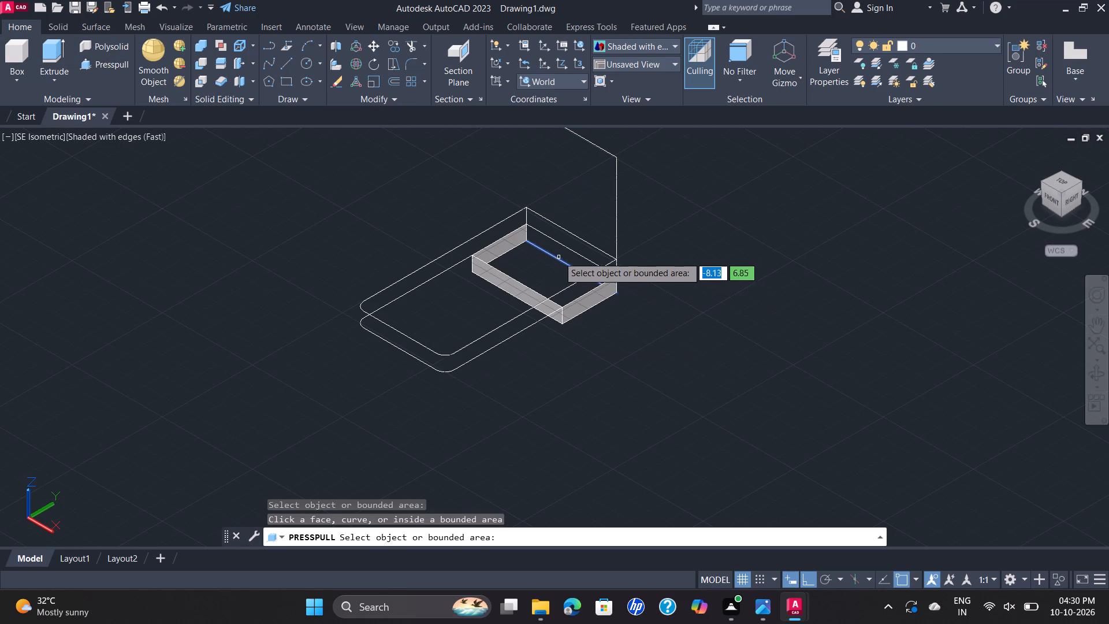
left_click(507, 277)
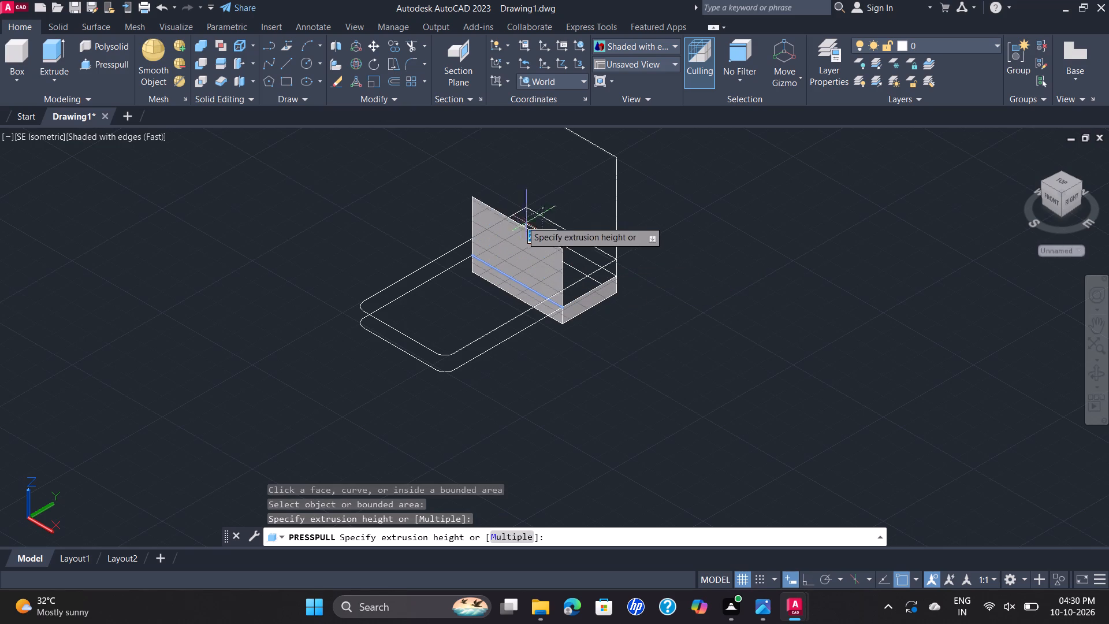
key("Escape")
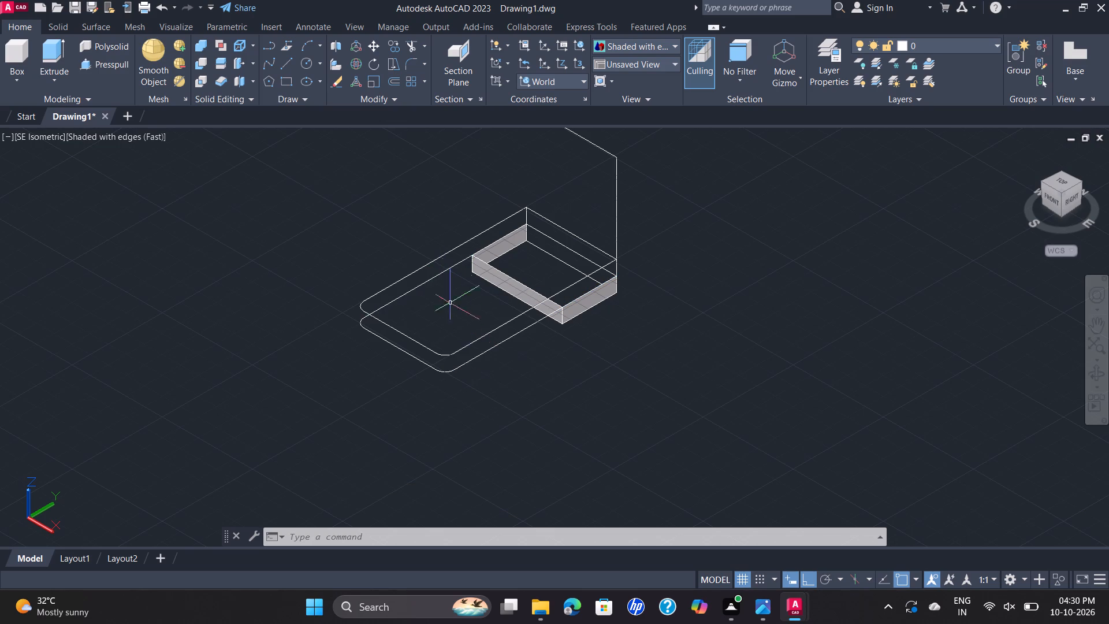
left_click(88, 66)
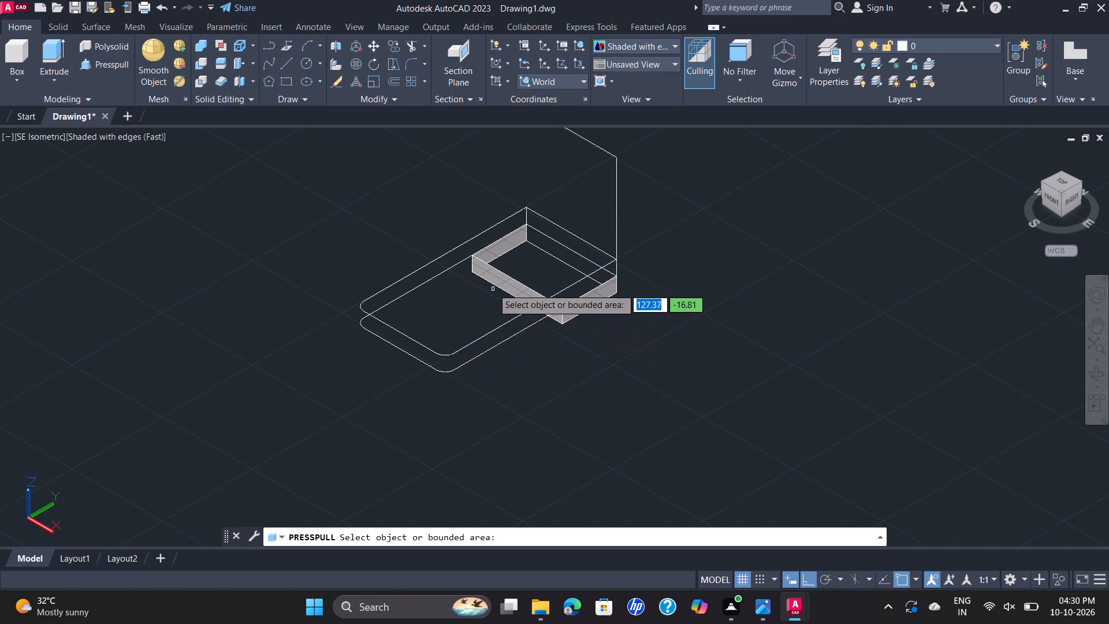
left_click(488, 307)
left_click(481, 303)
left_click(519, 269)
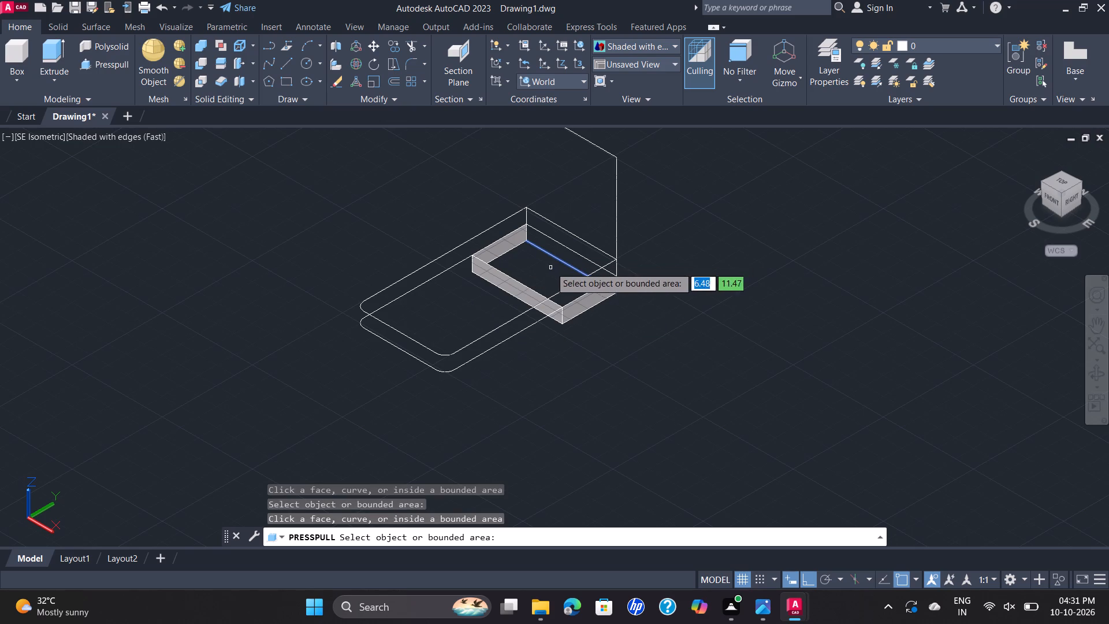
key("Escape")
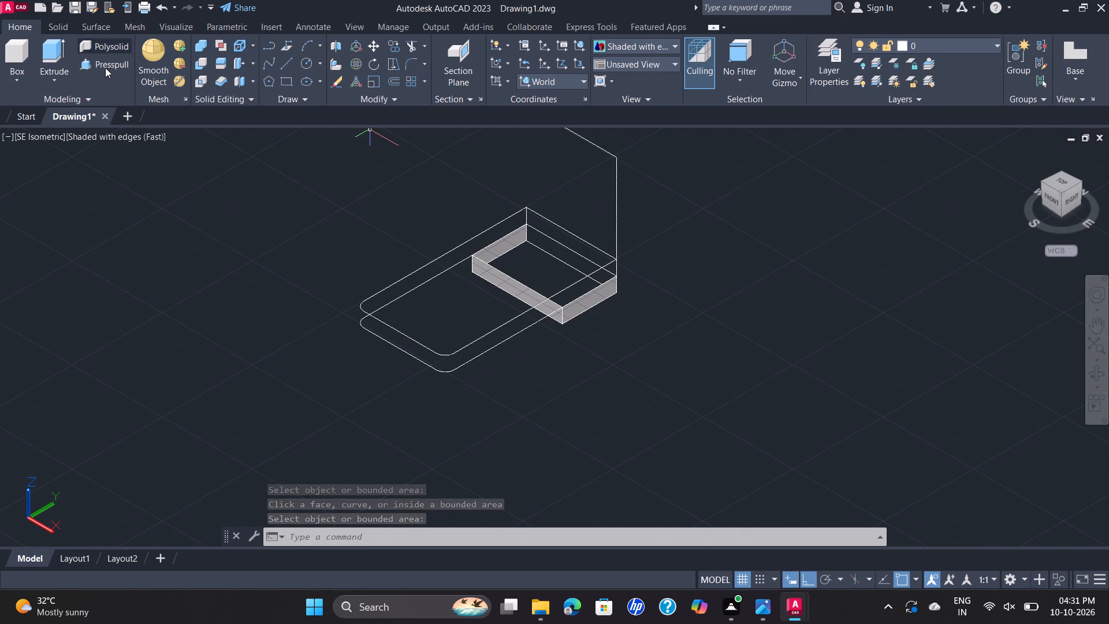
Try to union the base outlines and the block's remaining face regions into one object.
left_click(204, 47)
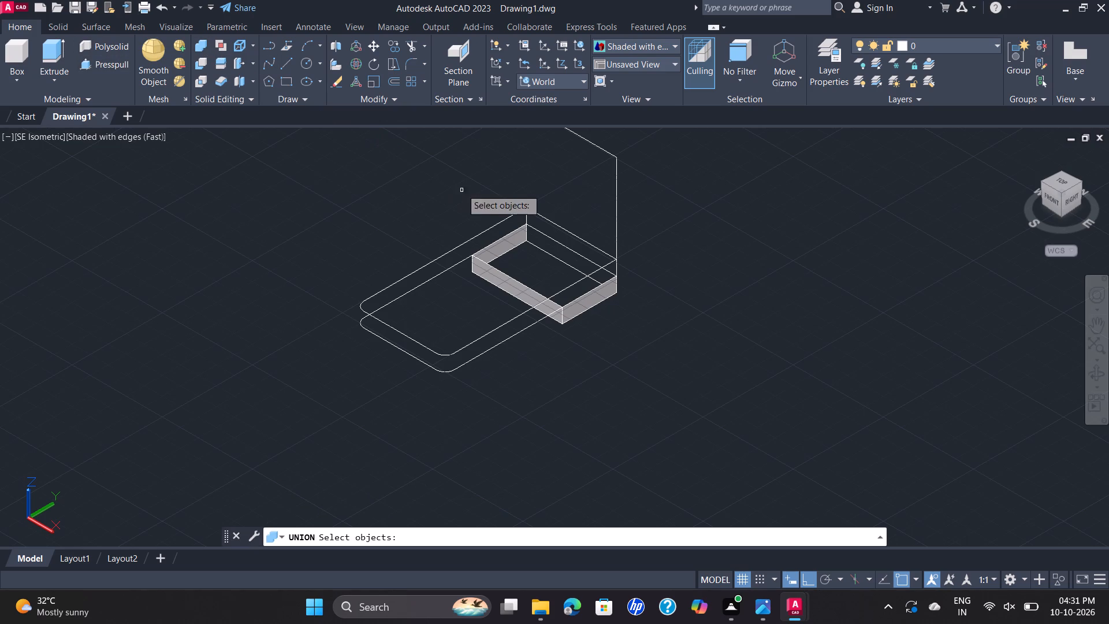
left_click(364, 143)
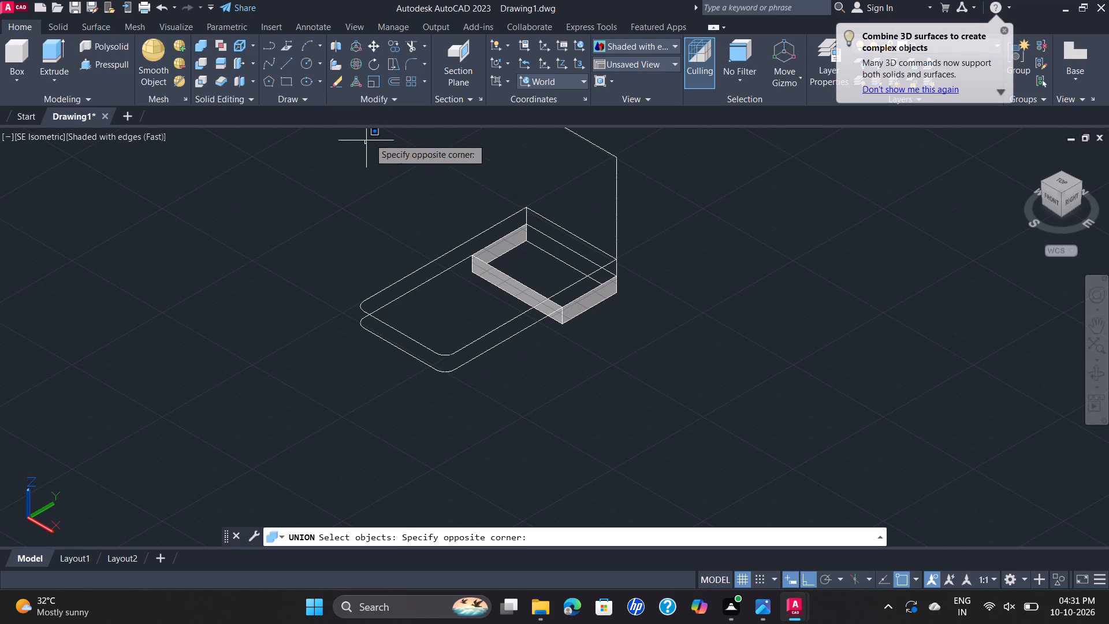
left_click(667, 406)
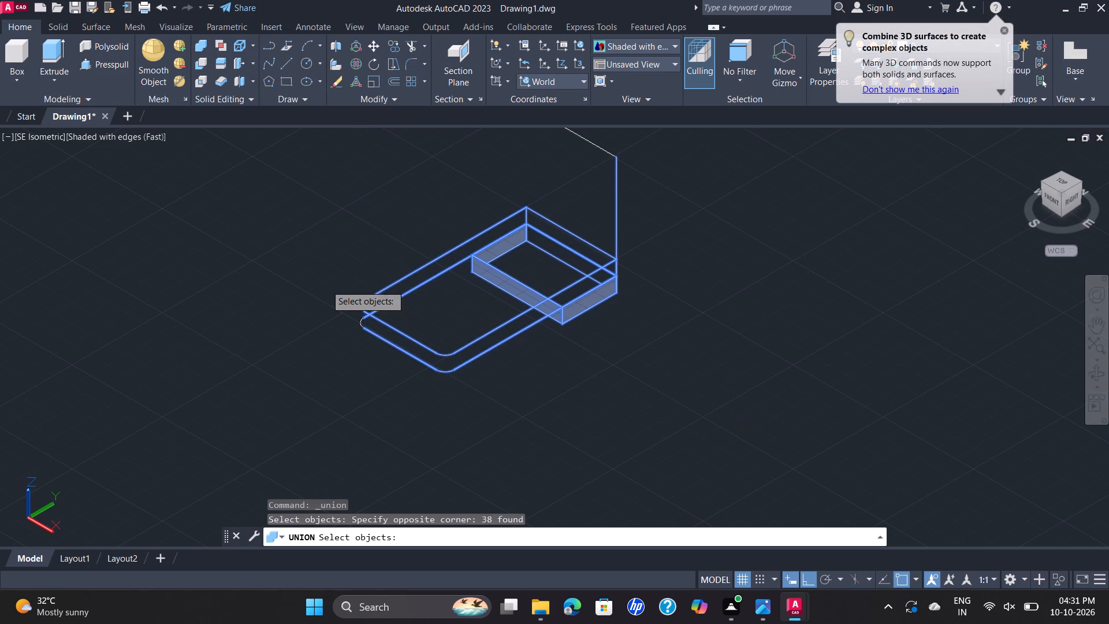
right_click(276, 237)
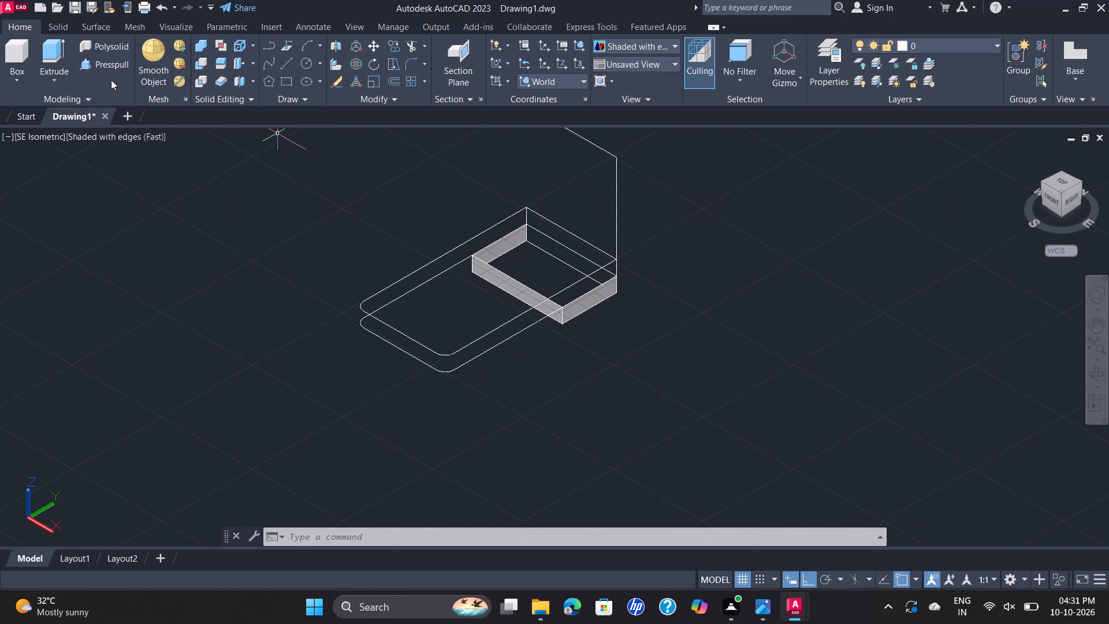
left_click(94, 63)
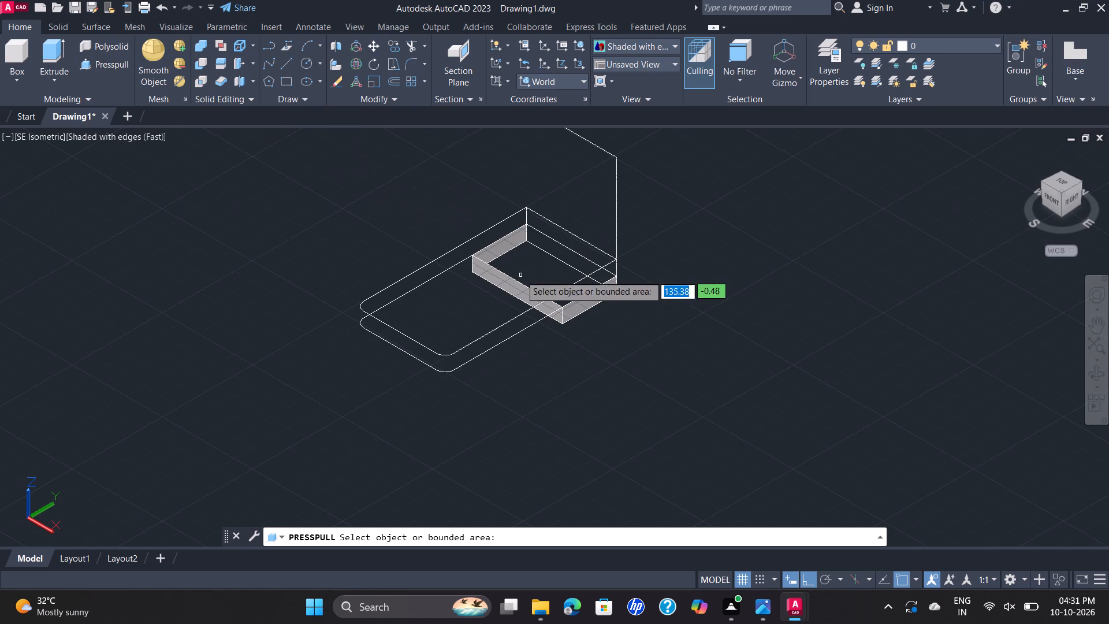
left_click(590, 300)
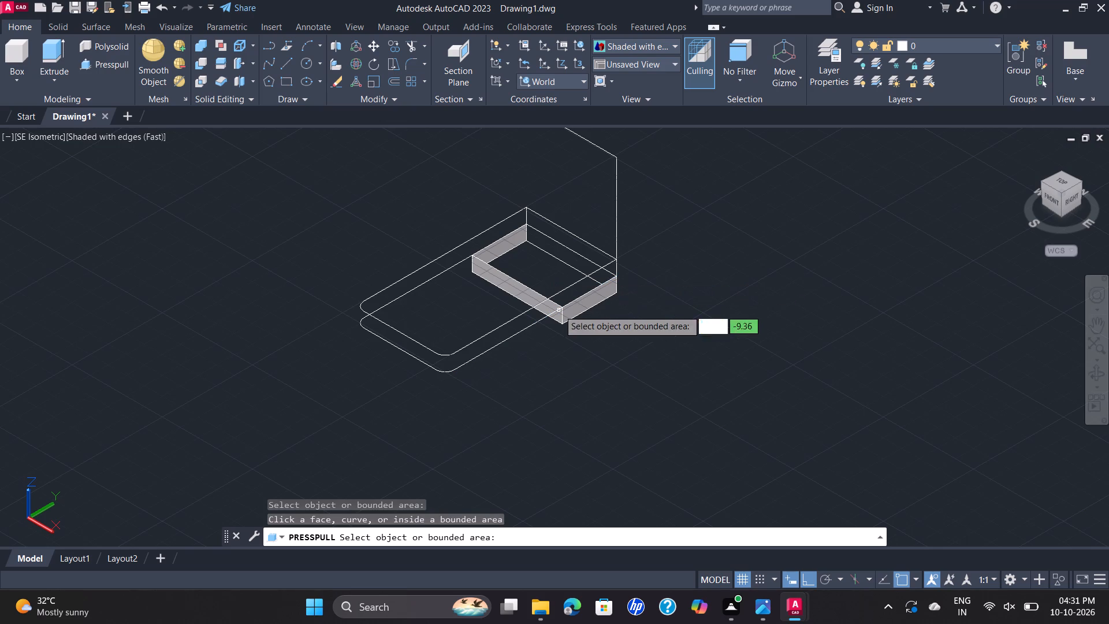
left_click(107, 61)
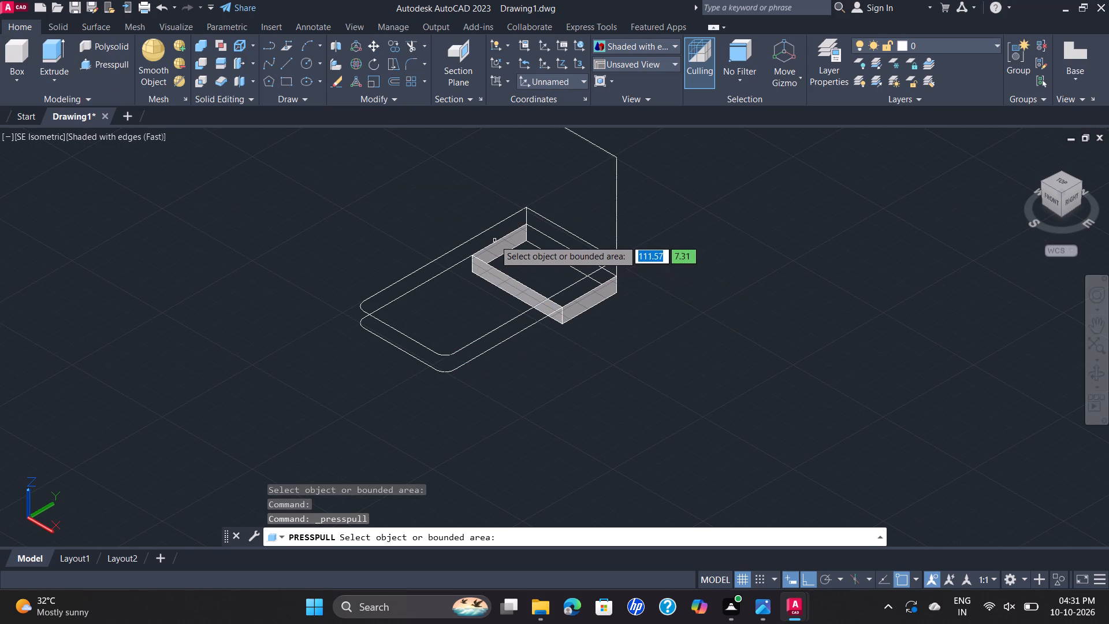
Extrude the block's +X side face region 50 mm in the -X direction to rebuild the solid block.
left_click(42, 51)
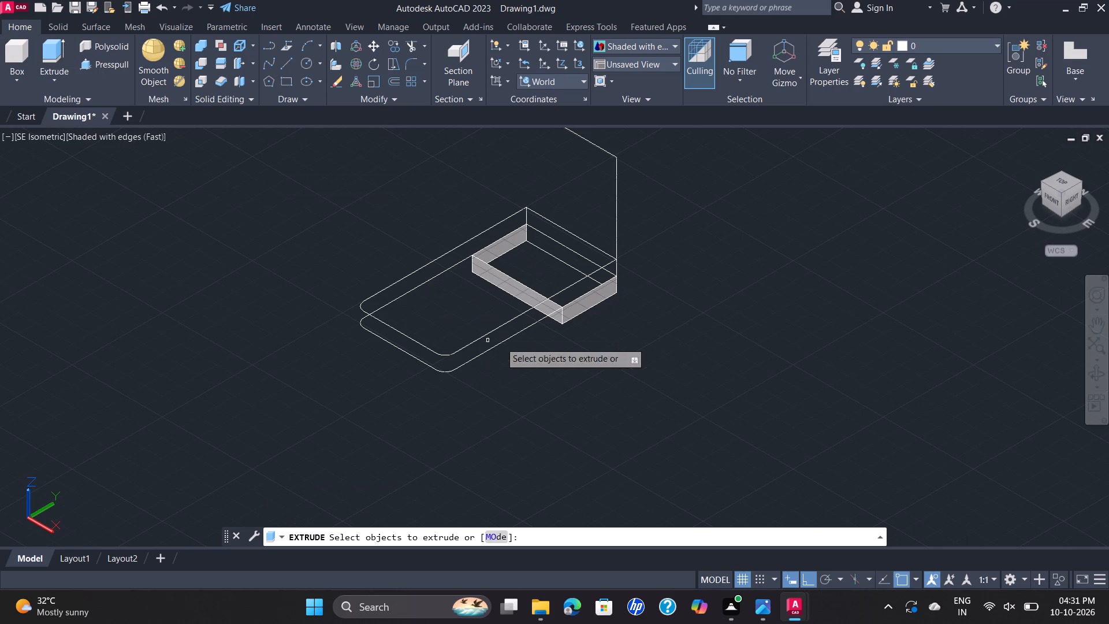
left_click(584, 308)
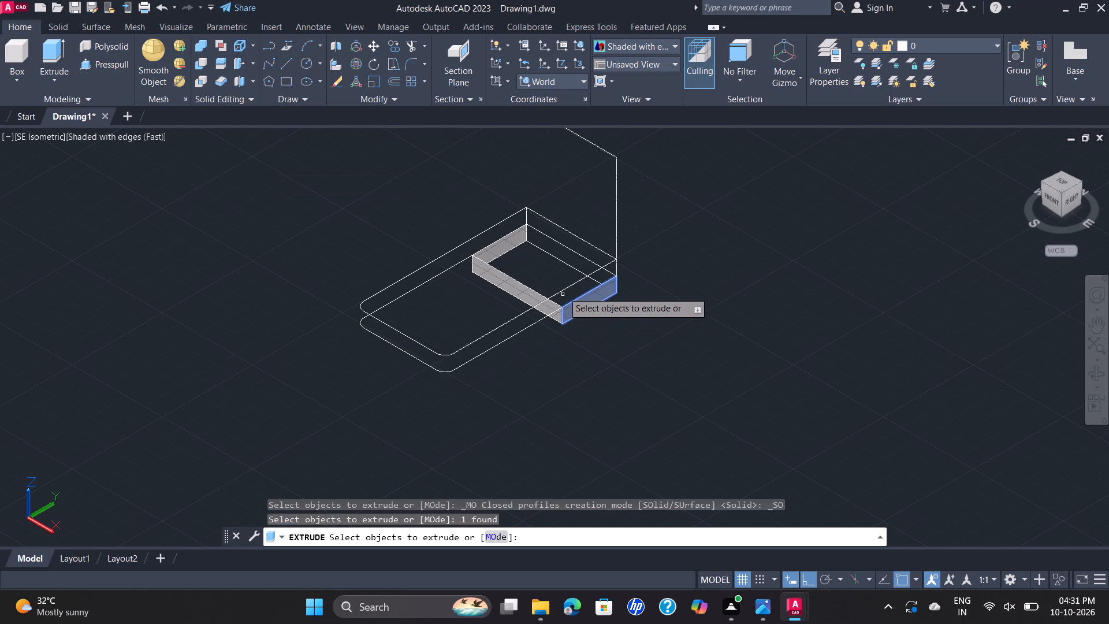
right_click(556, 278)
left_click(580, 287)
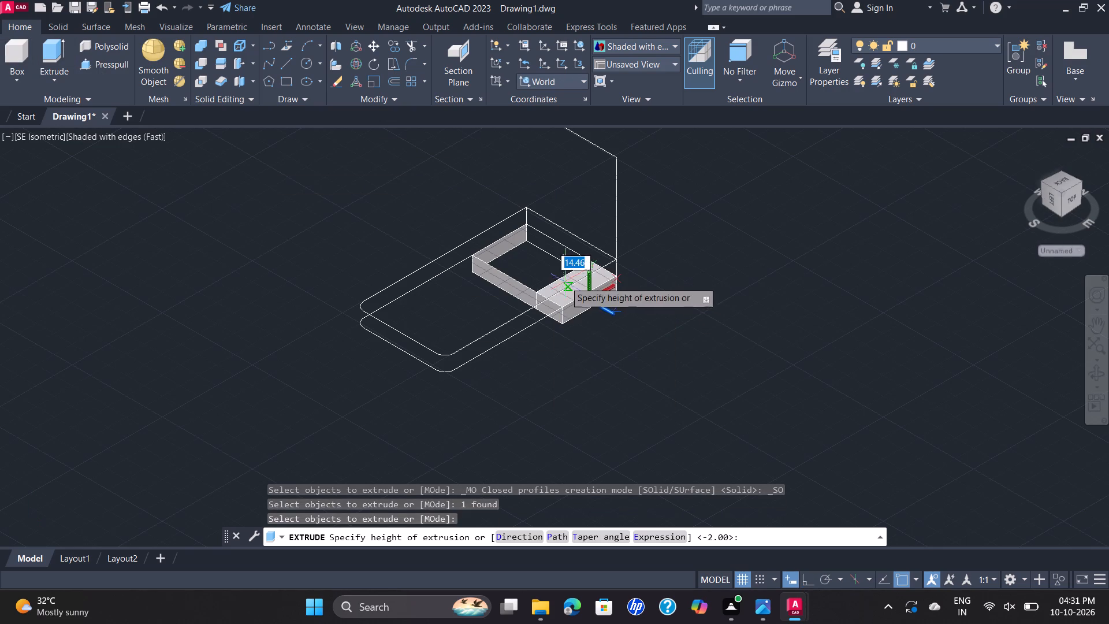
left_click(500, 240)
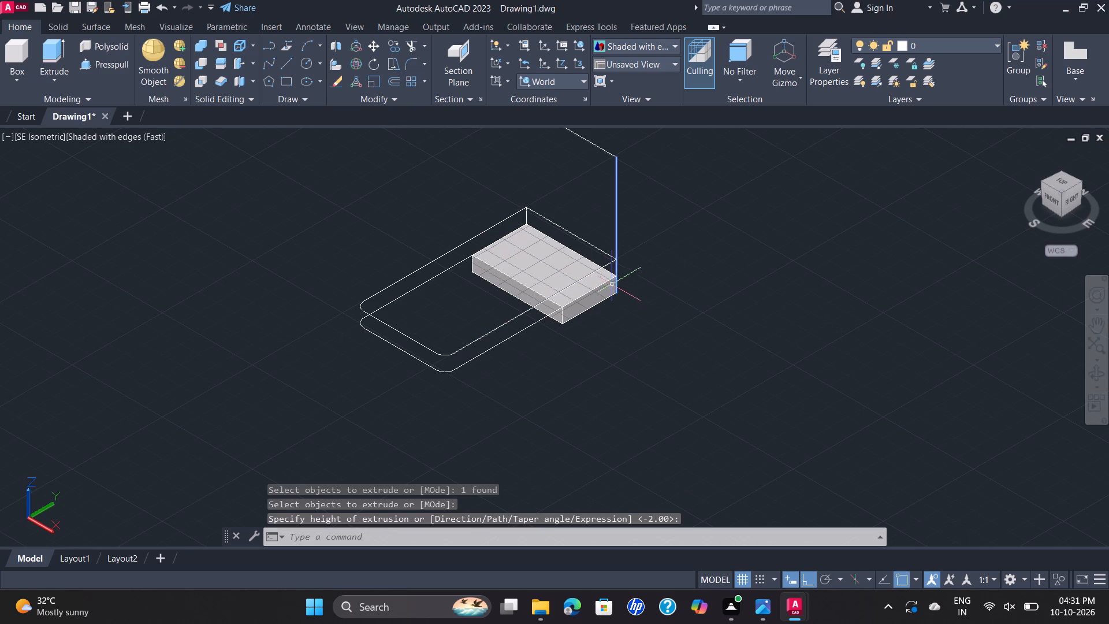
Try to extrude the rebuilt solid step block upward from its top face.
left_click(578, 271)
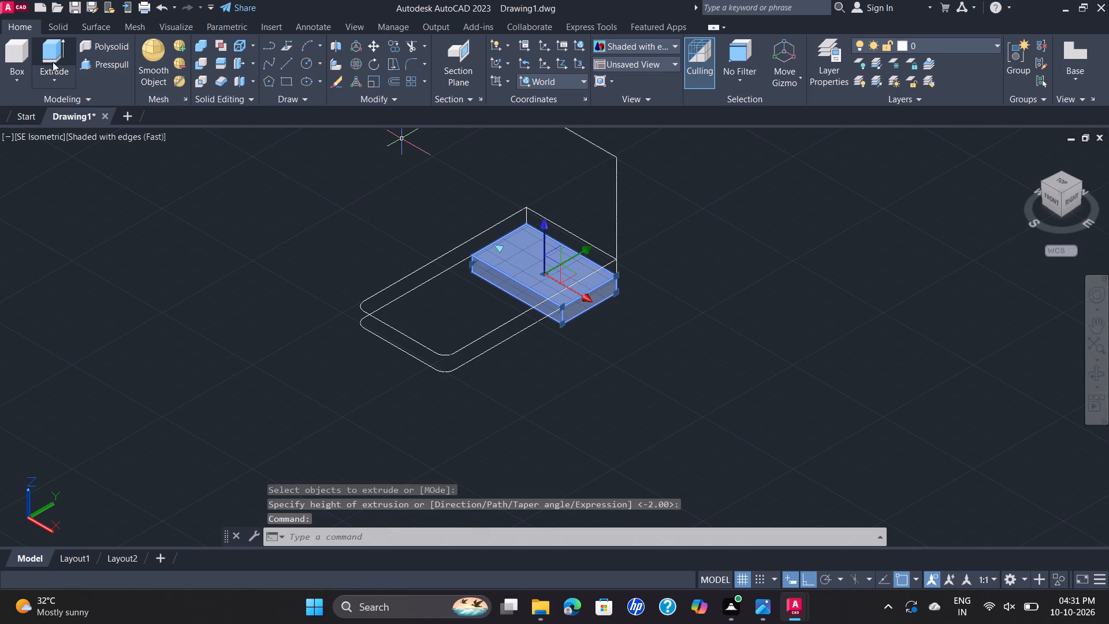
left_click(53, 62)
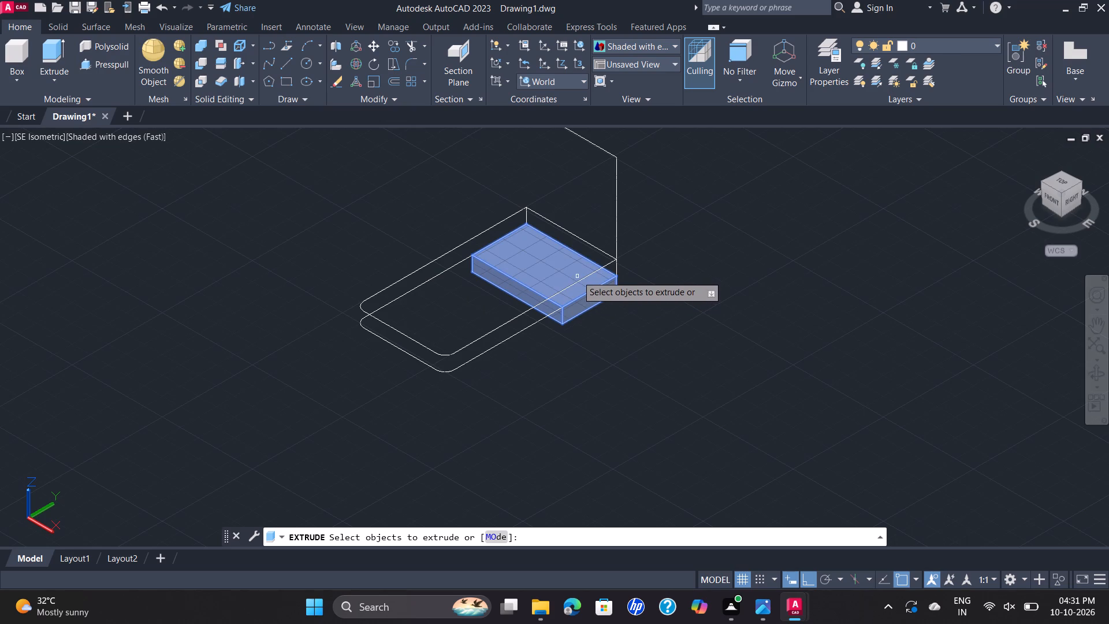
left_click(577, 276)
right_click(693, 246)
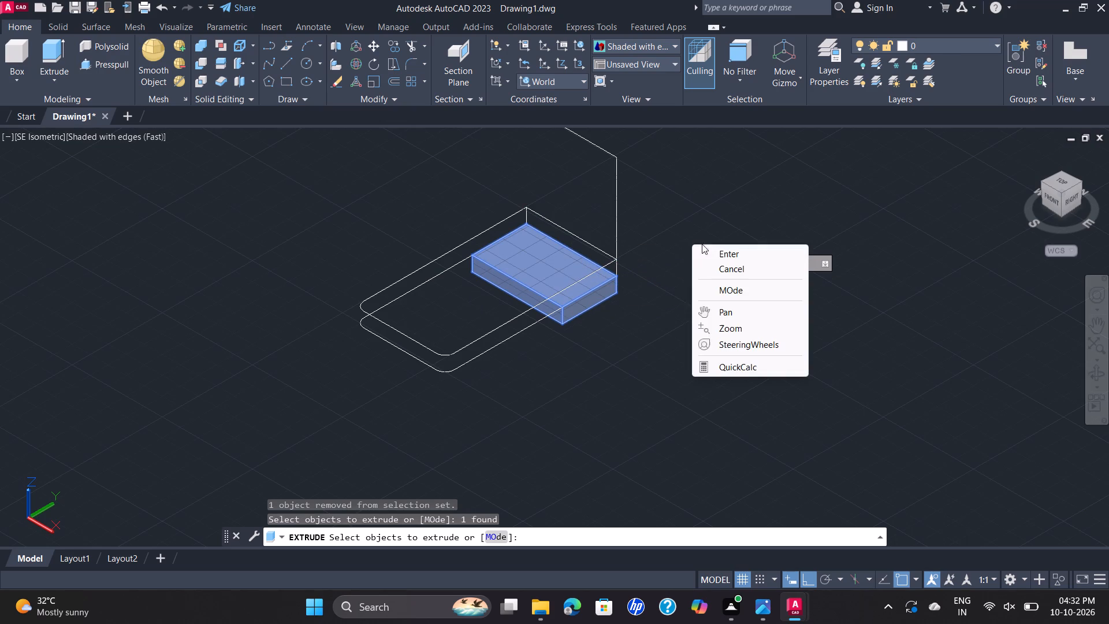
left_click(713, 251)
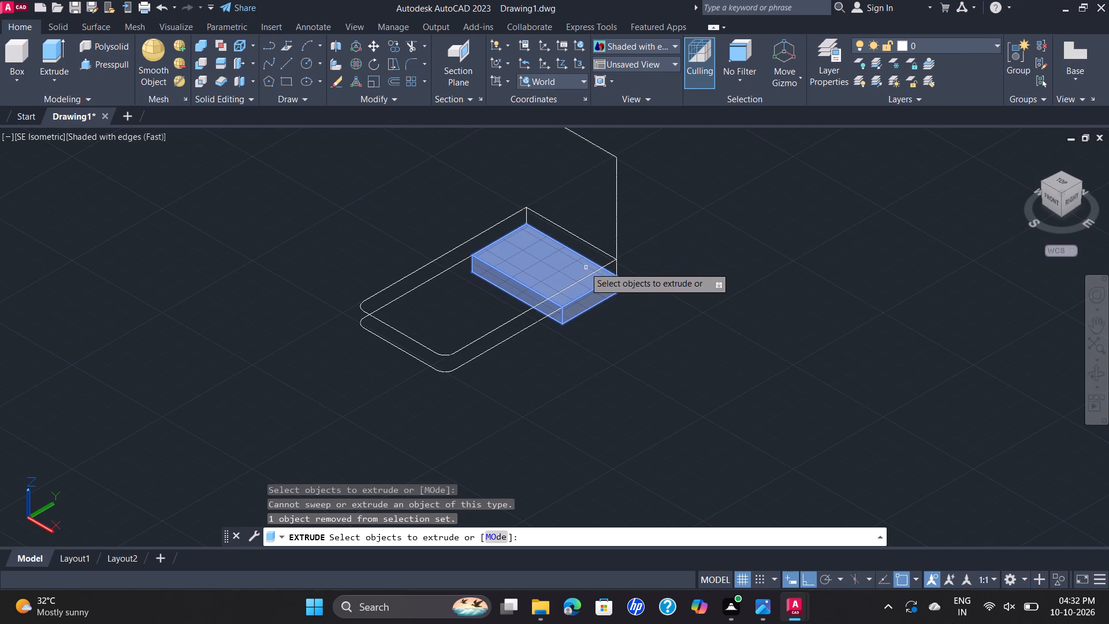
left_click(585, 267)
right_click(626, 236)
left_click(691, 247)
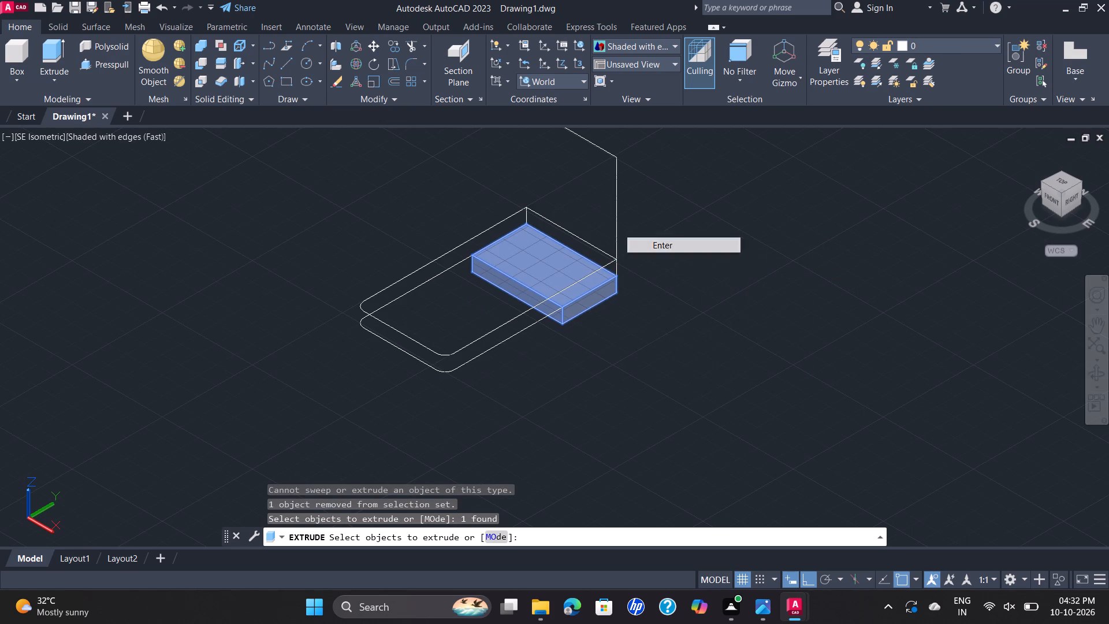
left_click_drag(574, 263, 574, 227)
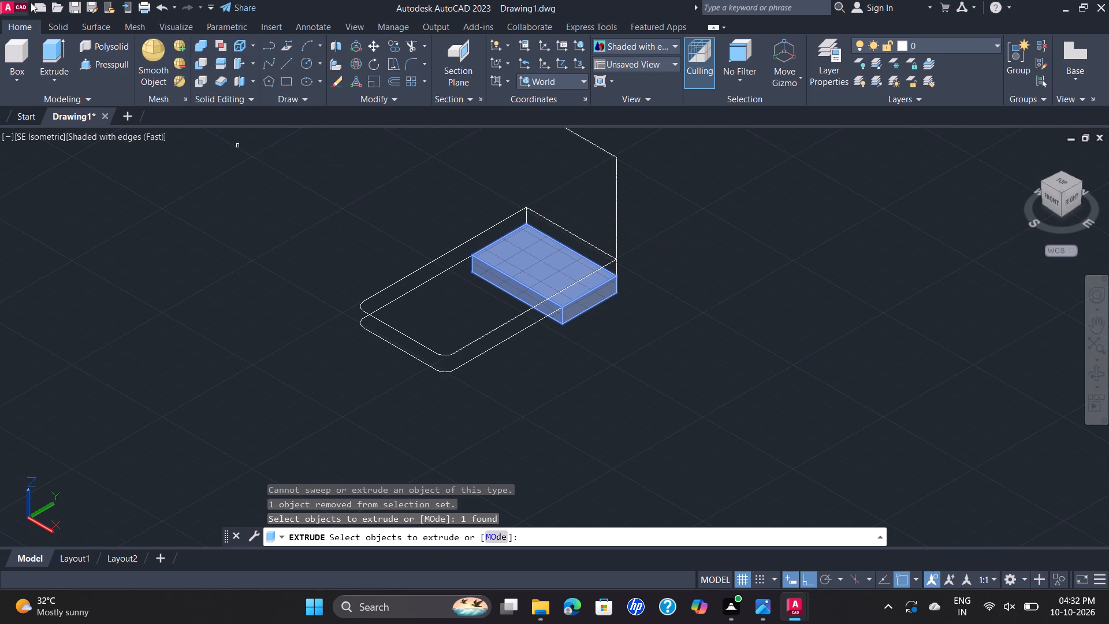
Presspull the step block's top face up to the endpoint on the upper base outline's back corner.
left_click(121, 66)
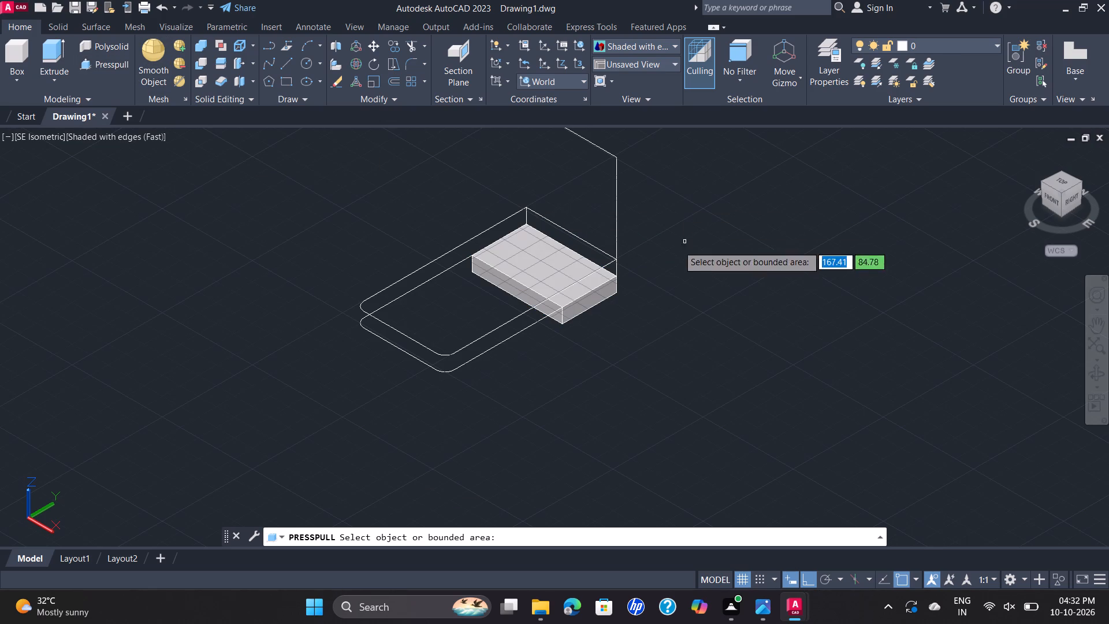
left_click(556, 271)
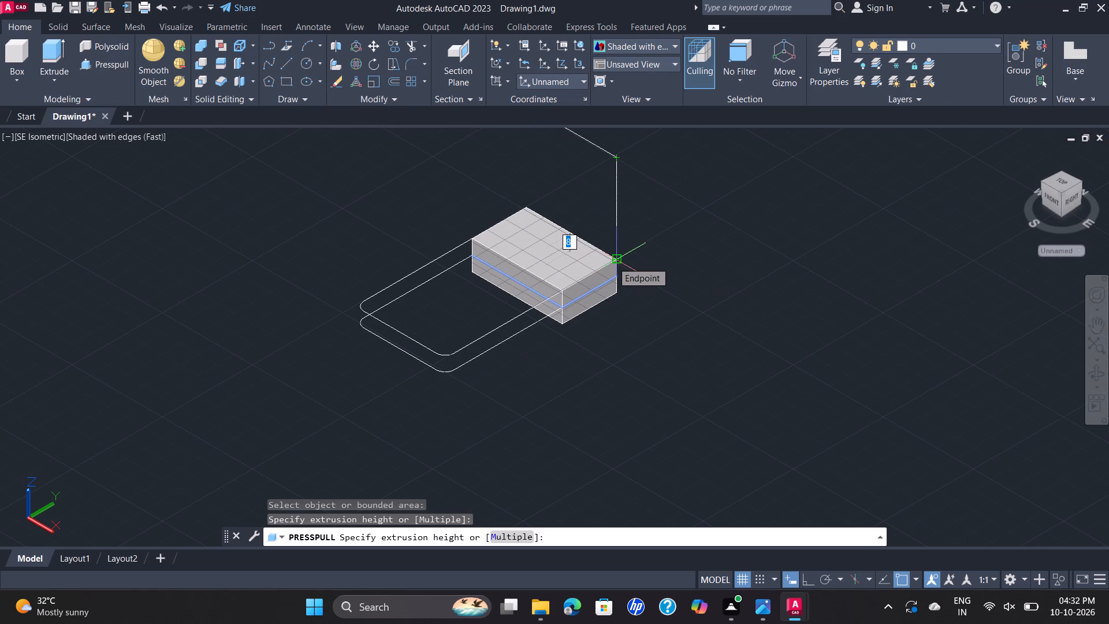
left_click(612, 262)
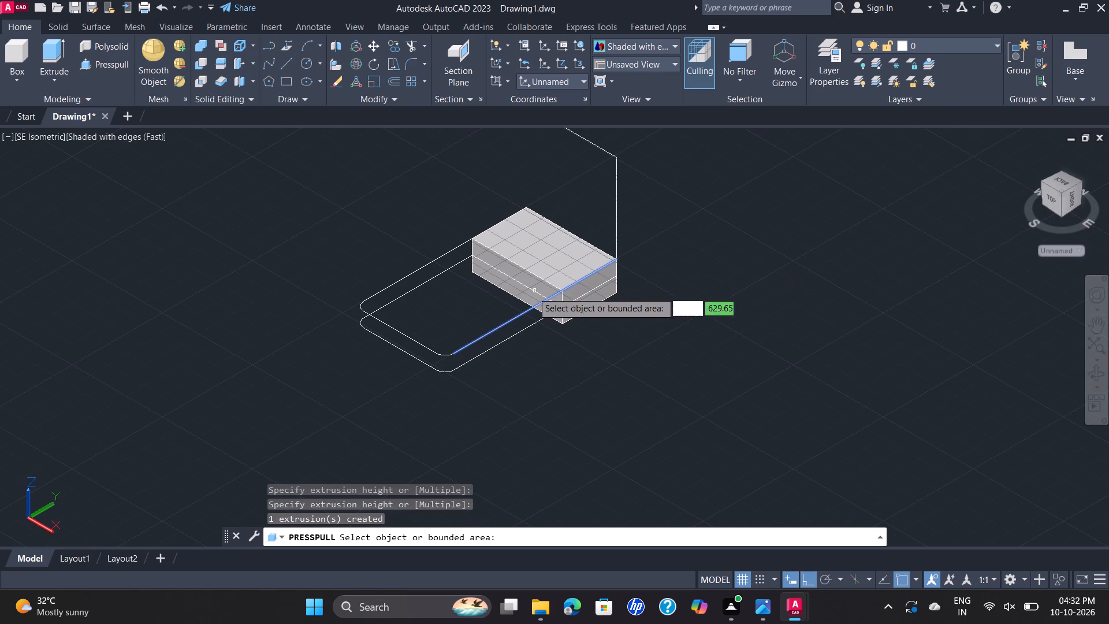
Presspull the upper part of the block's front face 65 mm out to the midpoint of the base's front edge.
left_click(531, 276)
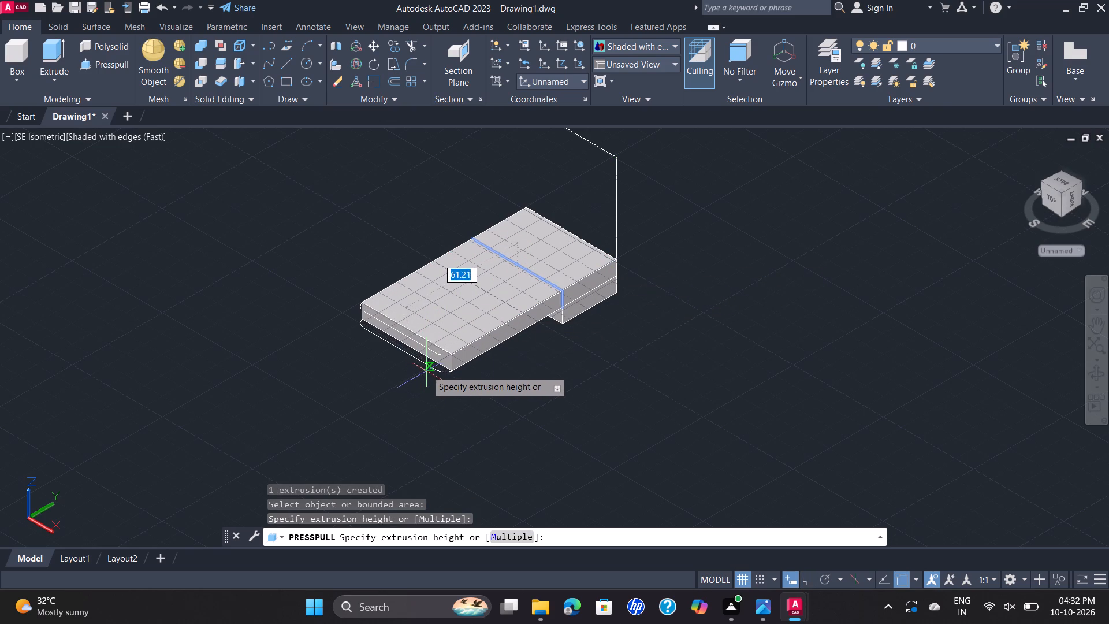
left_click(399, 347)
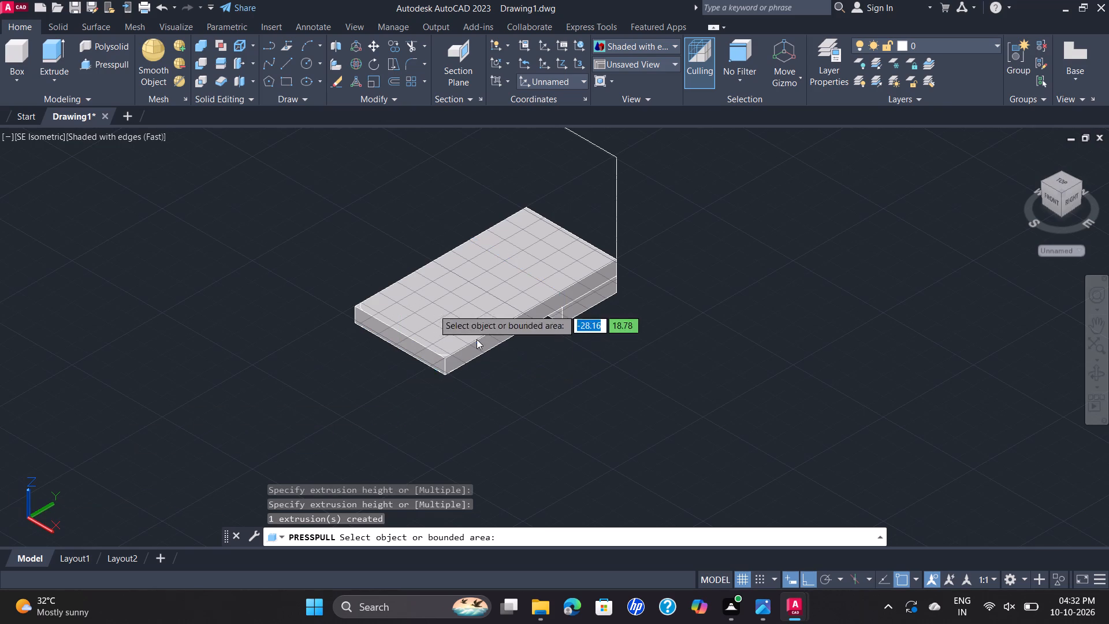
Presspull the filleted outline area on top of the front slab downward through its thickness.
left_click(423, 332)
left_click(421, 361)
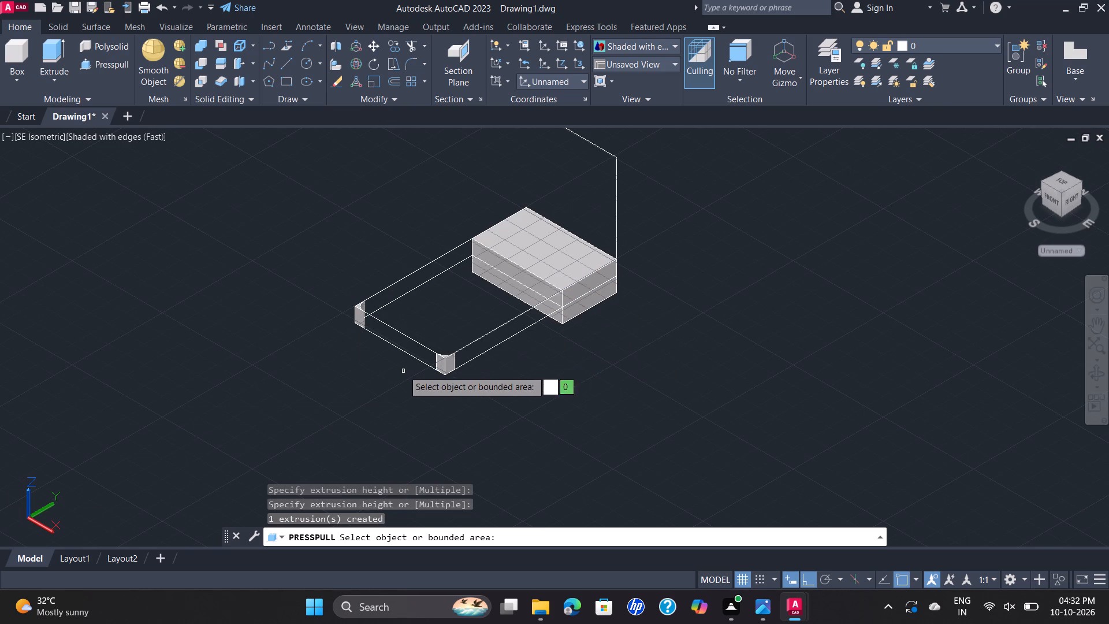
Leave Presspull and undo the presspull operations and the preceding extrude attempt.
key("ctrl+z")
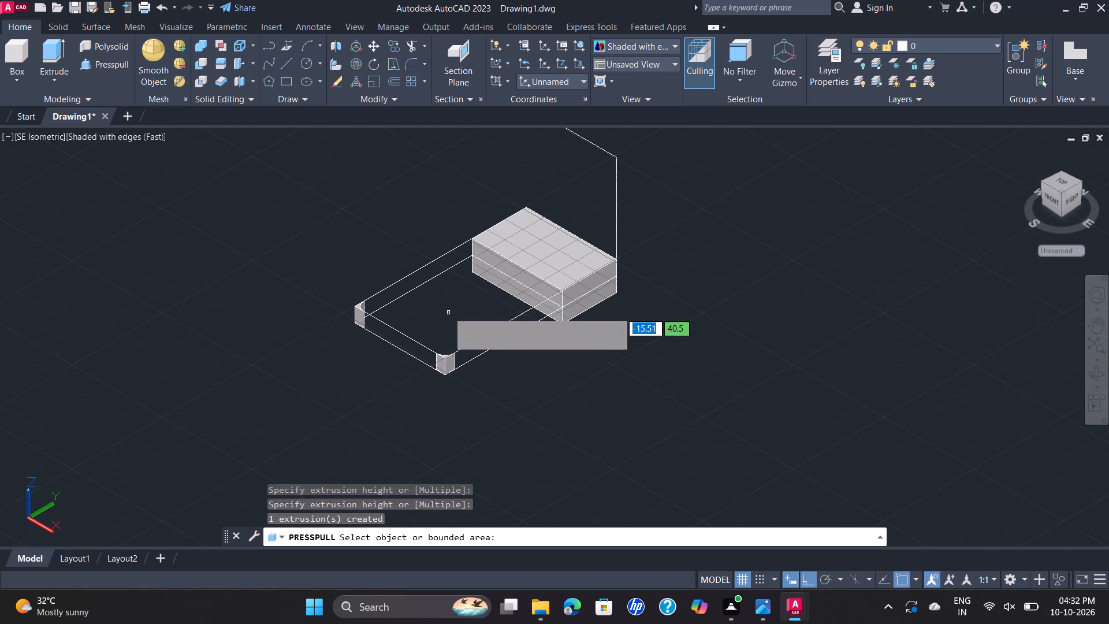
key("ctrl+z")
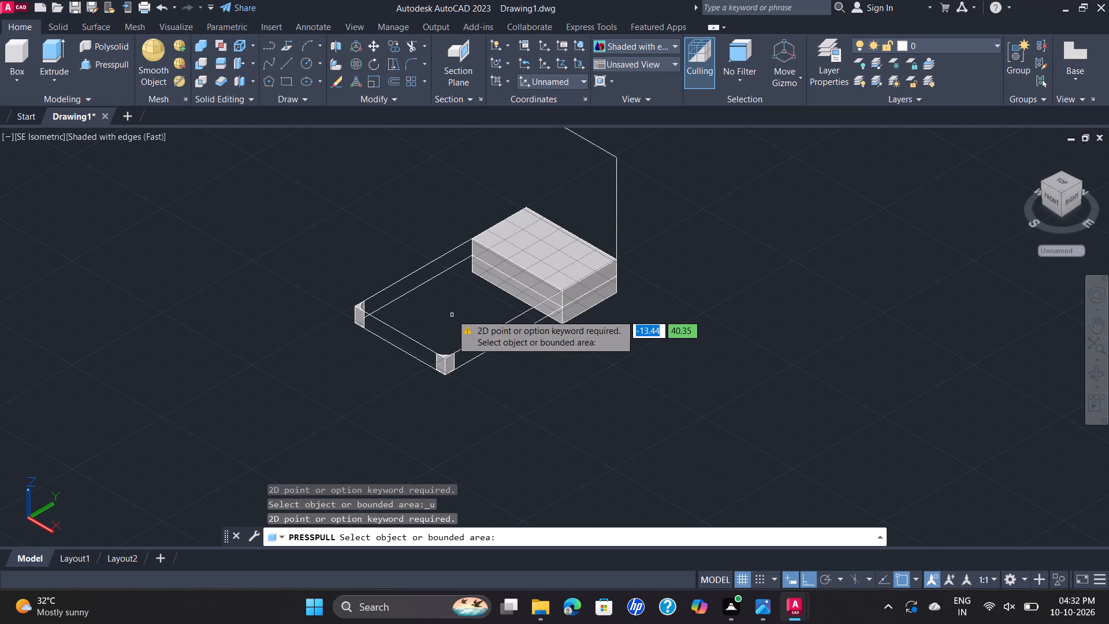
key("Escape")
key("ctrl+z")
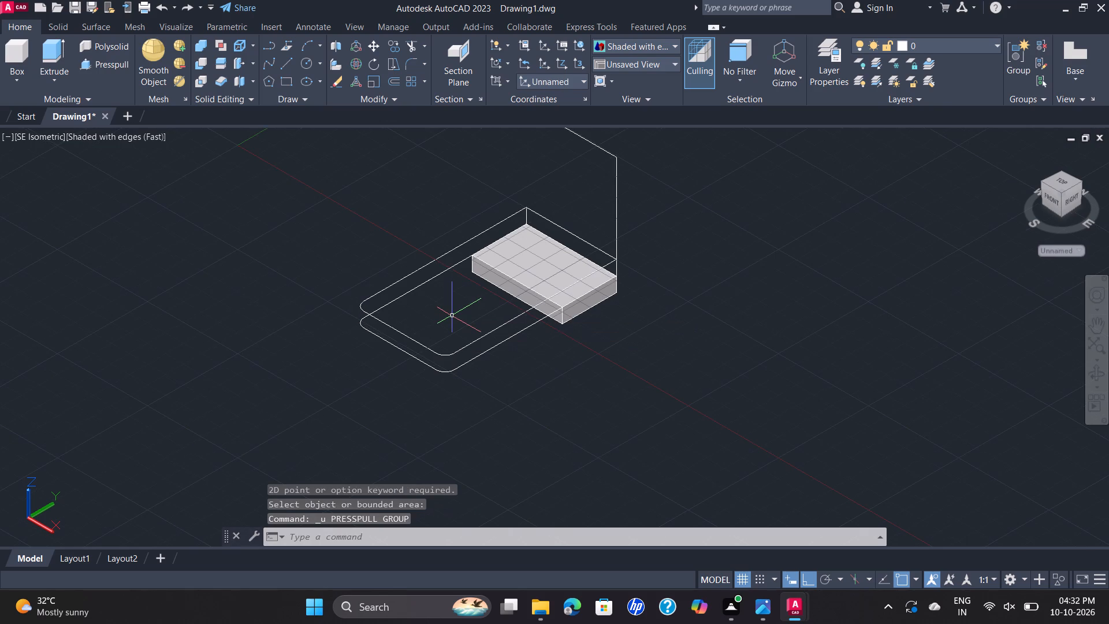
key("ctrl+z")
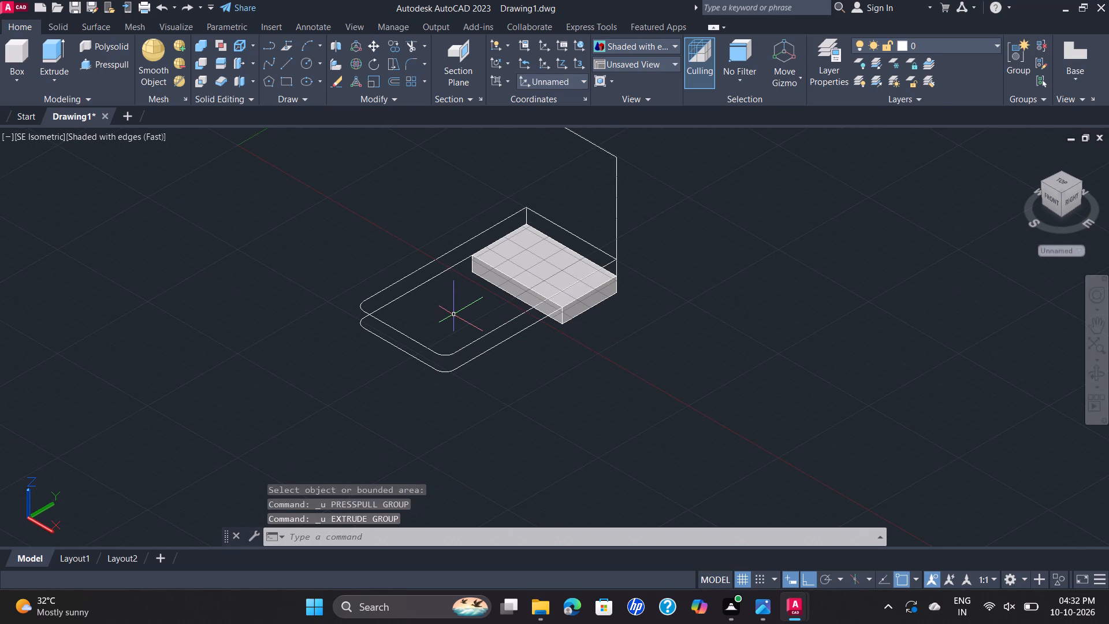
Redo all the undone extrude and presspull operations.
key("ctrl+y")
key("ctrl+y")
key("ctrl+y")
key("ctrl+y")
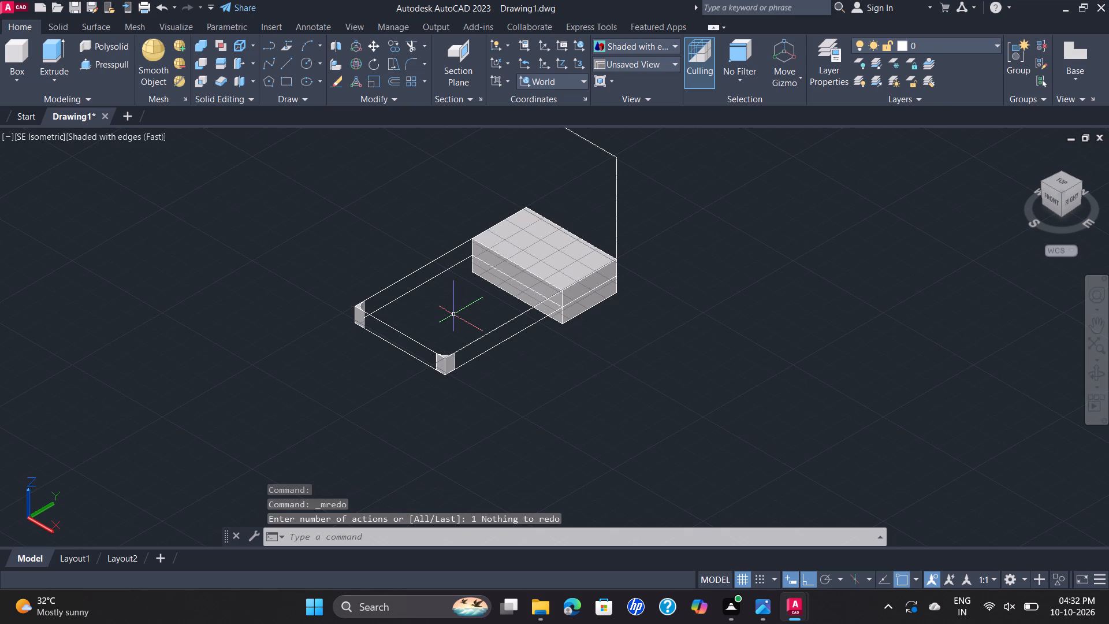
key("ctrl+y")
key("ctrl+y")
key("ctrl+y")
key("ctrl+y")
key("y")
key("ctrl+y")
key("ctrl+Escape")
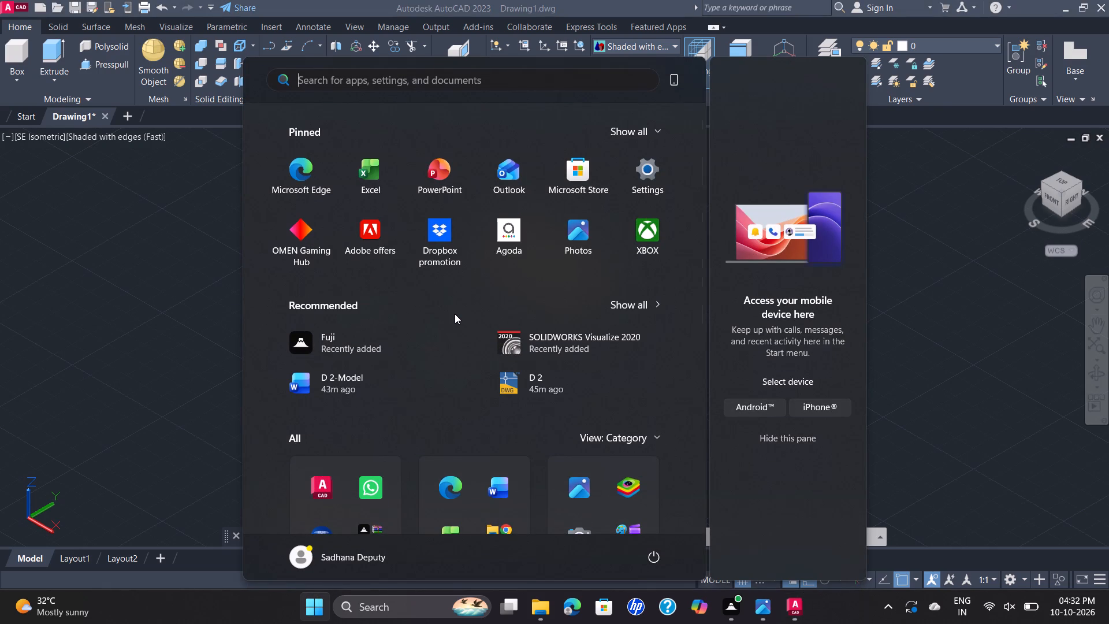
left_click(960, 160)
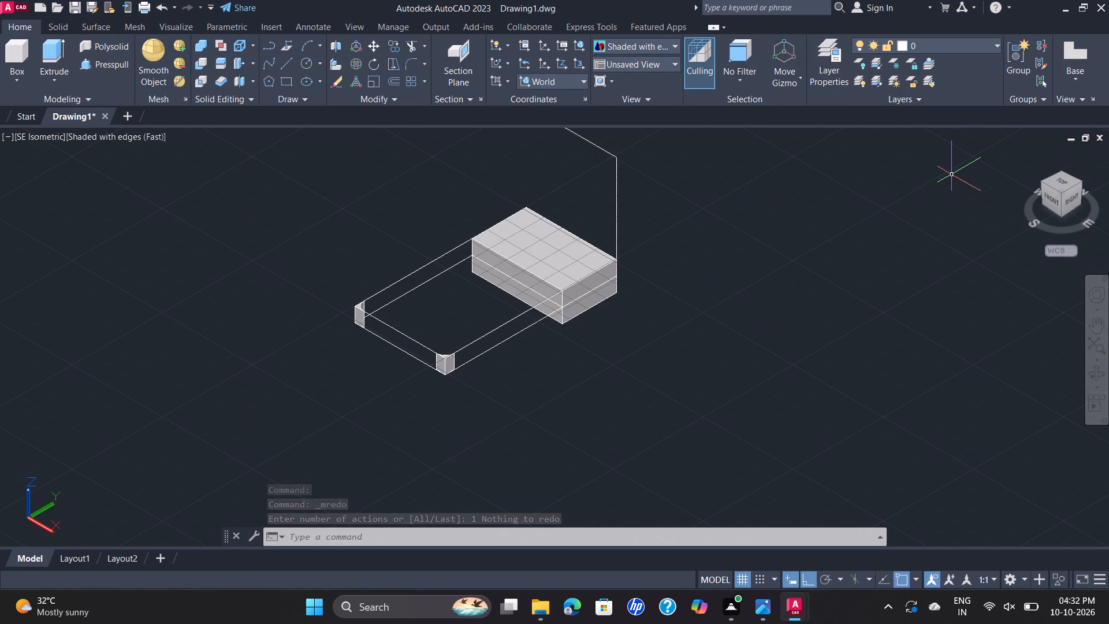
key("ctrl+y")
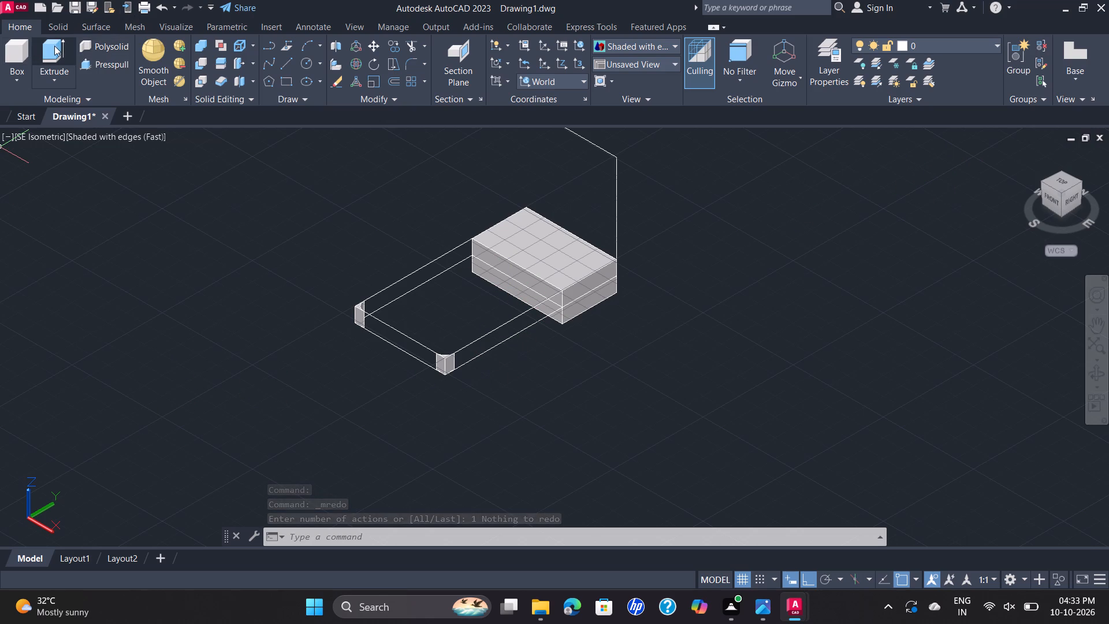
Presspull the upper front face of the block 65 mm again to the base's front edge, forming the base slab.
left_click(107, 66)
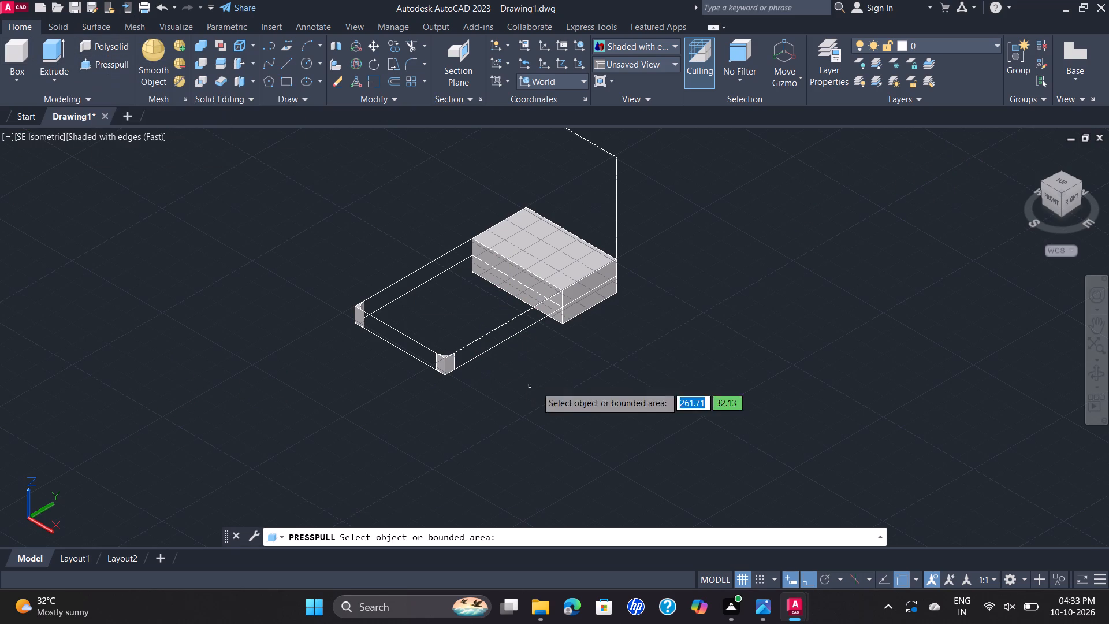
left_click(541, 286)
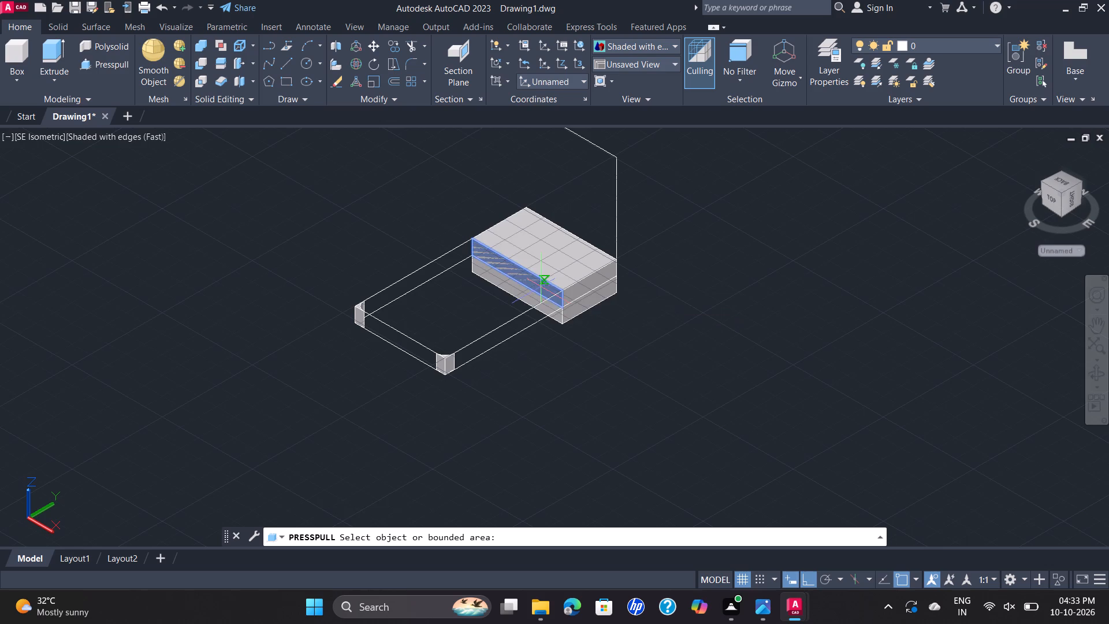
left_click(396, 333)
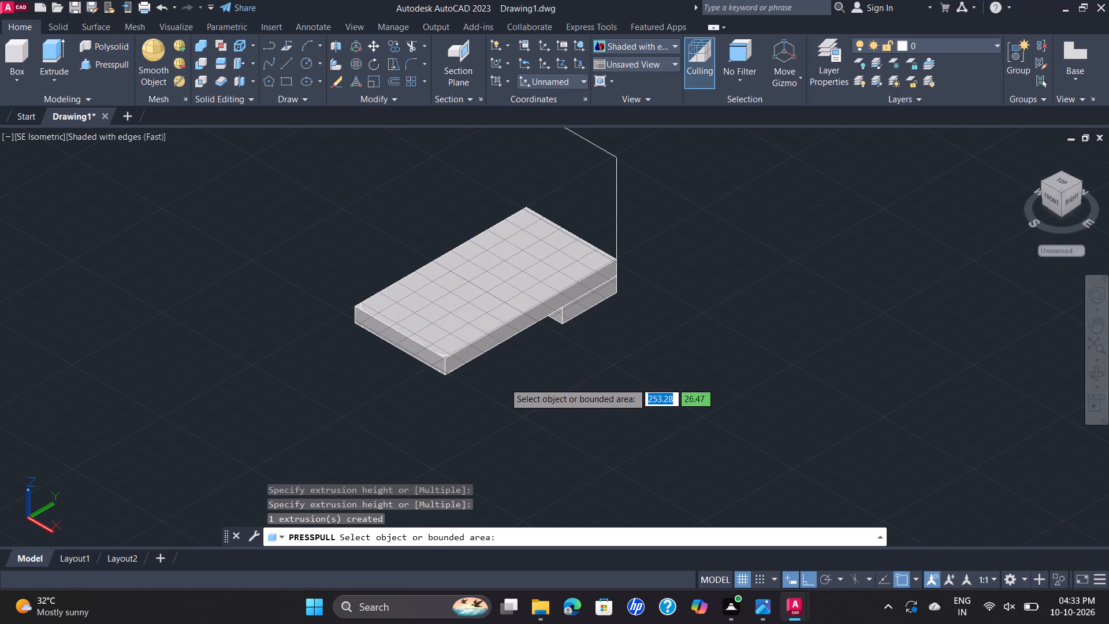
scroll(502, 375, "up", 1)
scroll(468, 349, "down", 1)
scroll(461, 342, "up", 3)
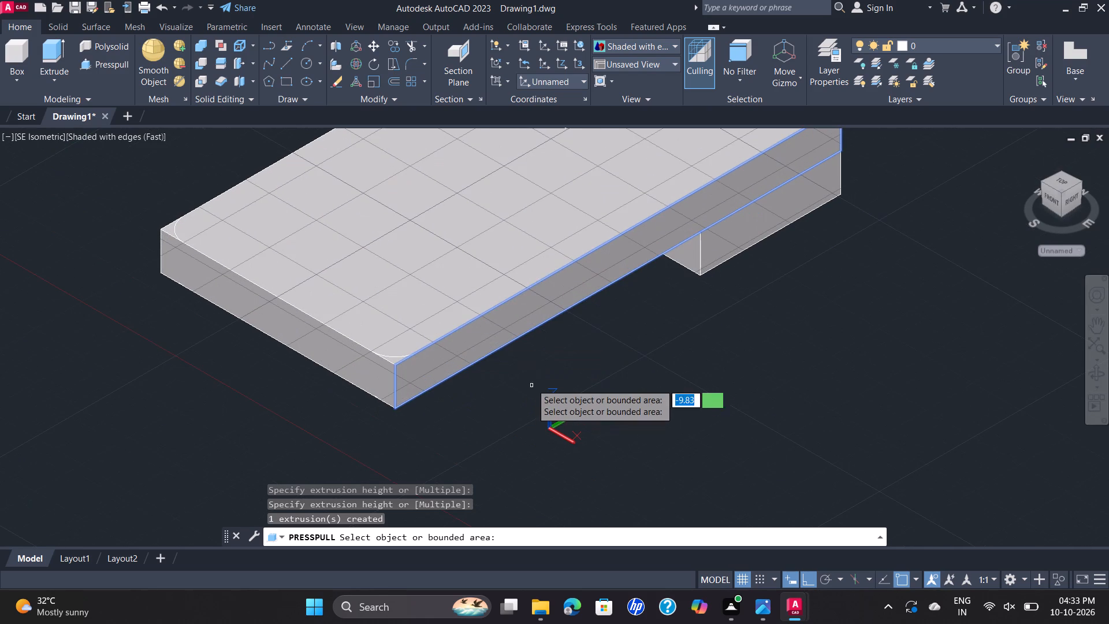
key("Escape")
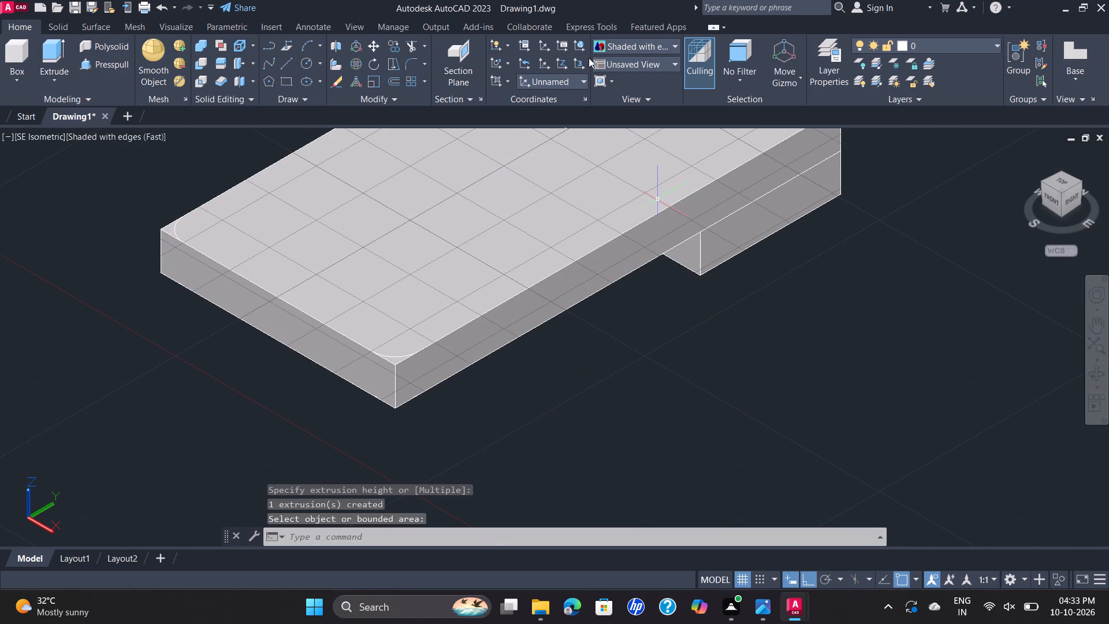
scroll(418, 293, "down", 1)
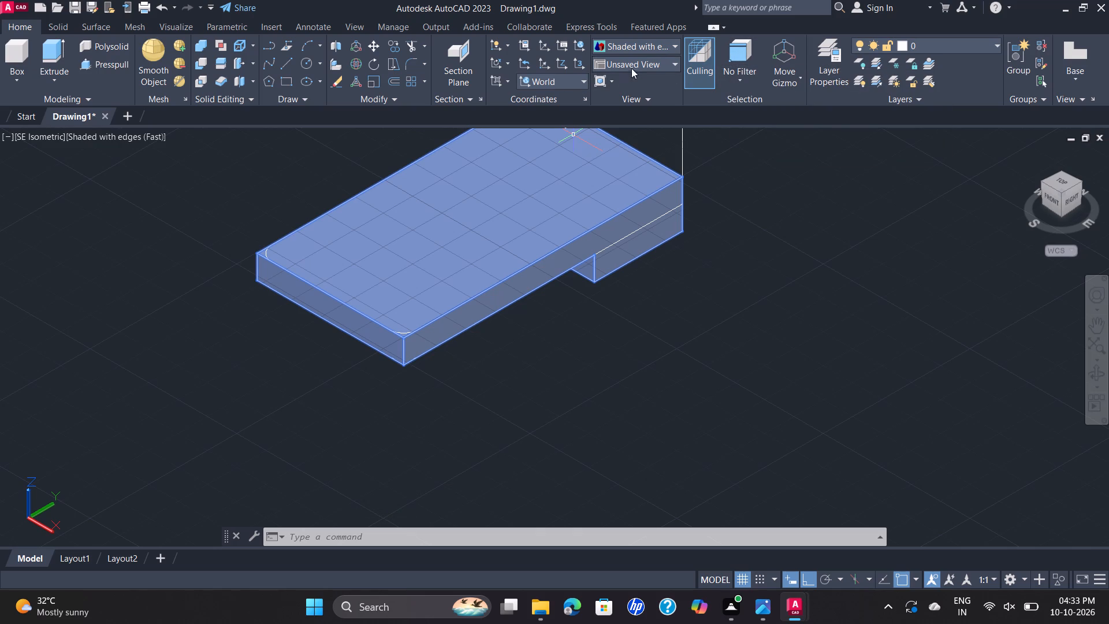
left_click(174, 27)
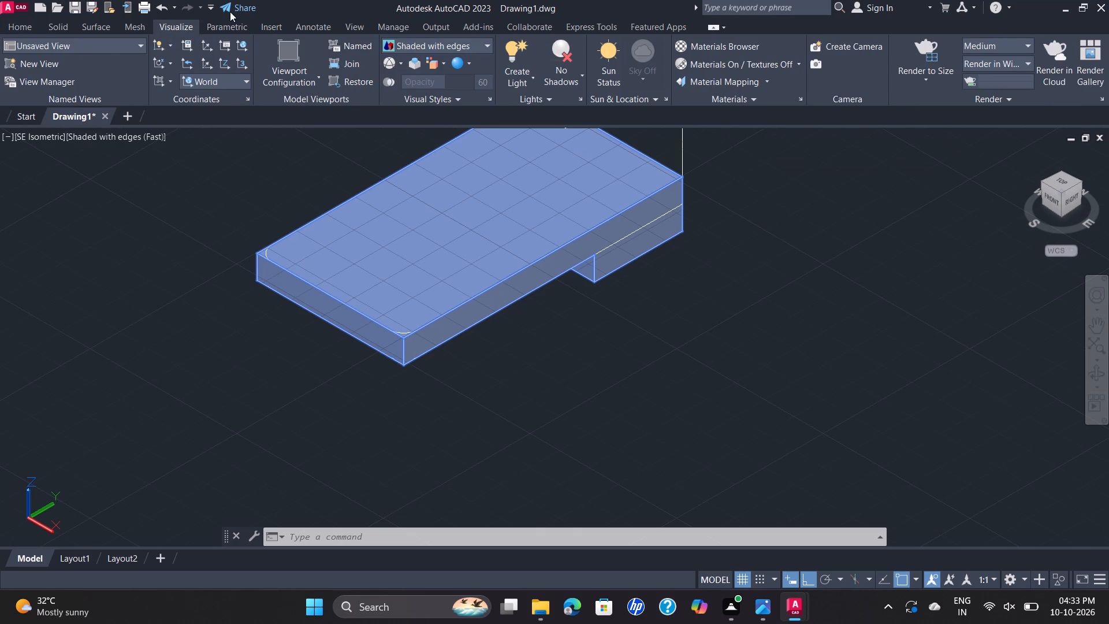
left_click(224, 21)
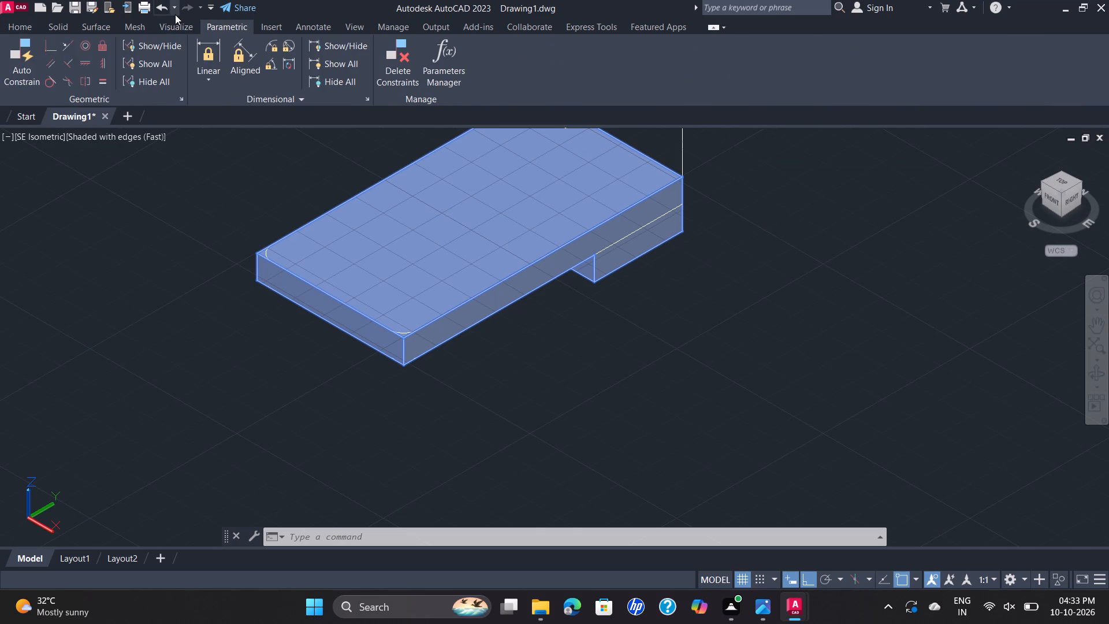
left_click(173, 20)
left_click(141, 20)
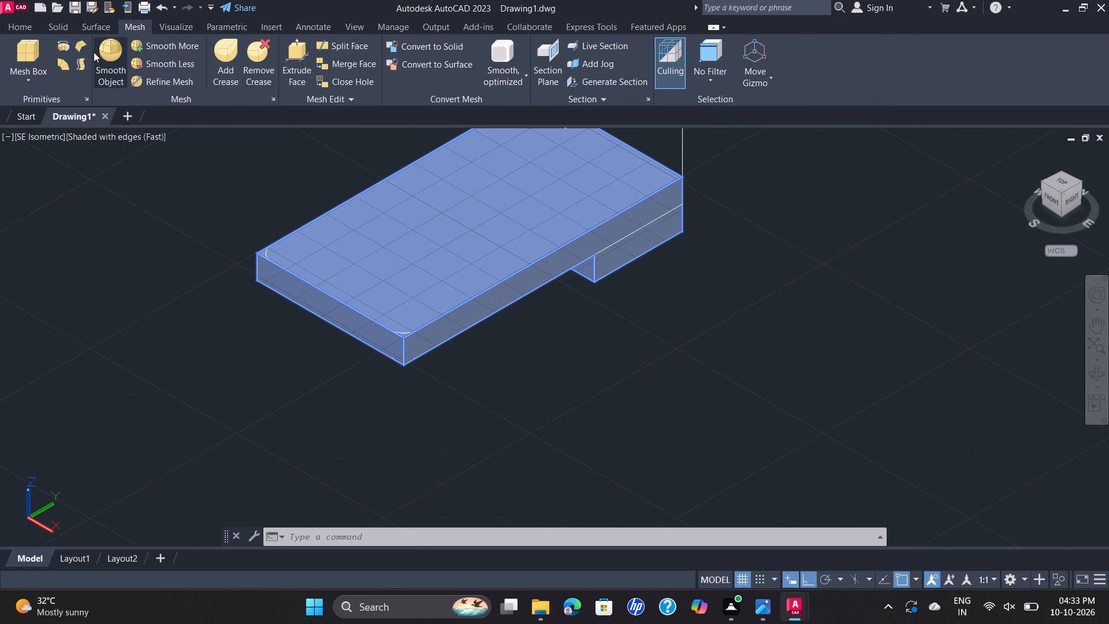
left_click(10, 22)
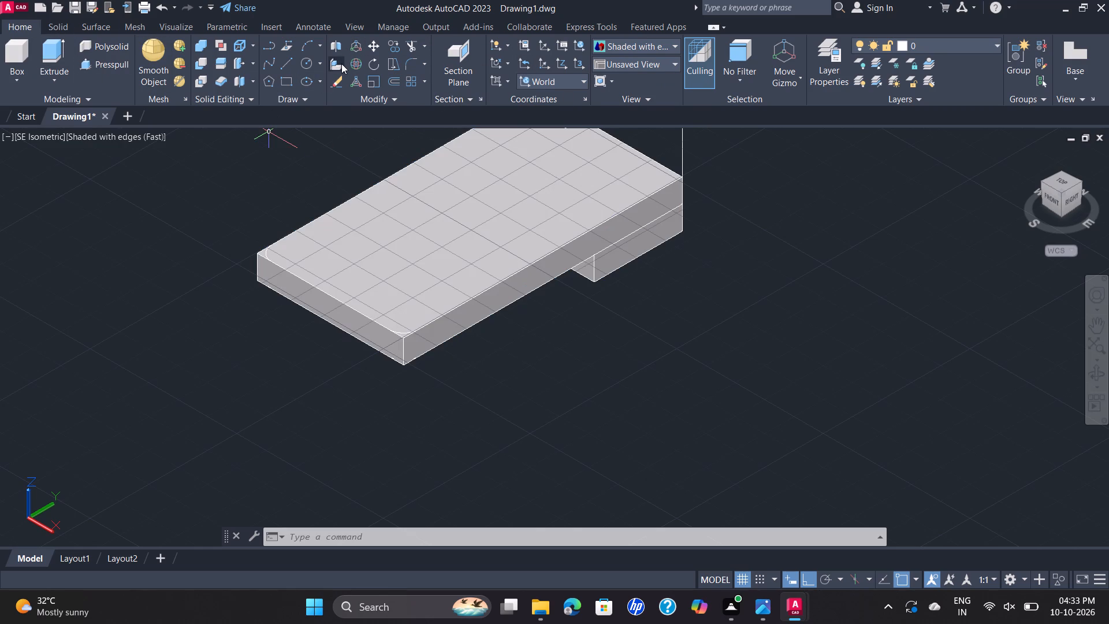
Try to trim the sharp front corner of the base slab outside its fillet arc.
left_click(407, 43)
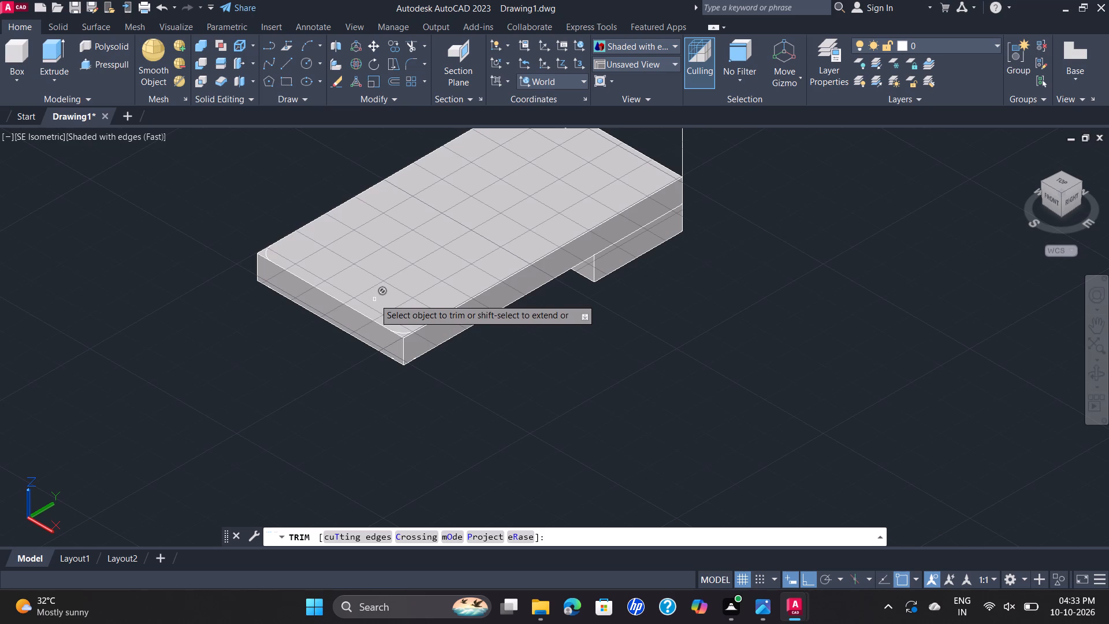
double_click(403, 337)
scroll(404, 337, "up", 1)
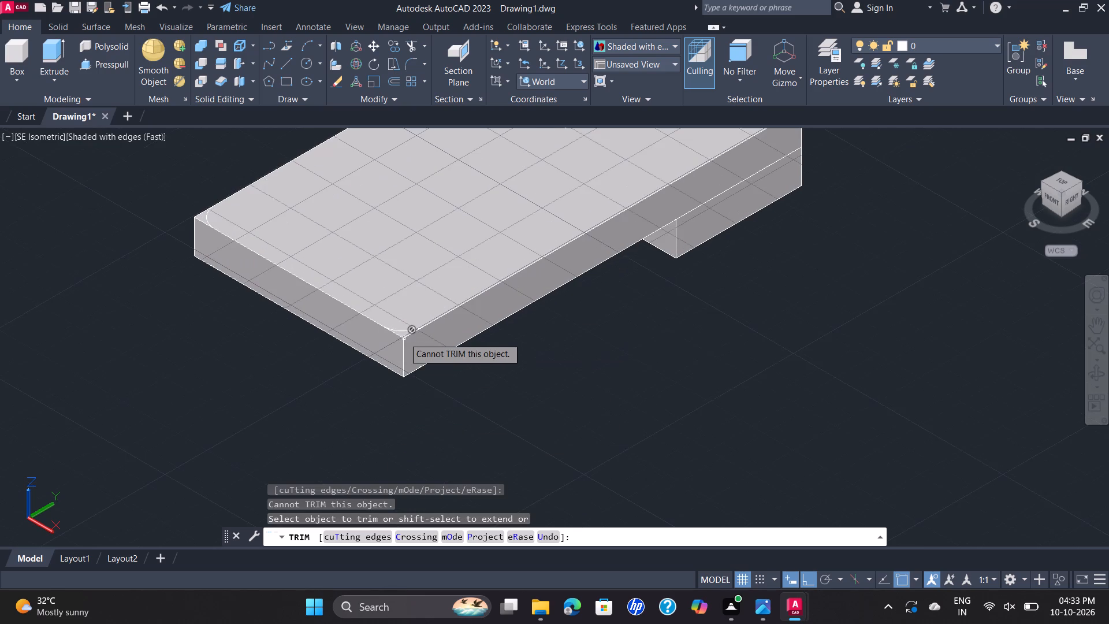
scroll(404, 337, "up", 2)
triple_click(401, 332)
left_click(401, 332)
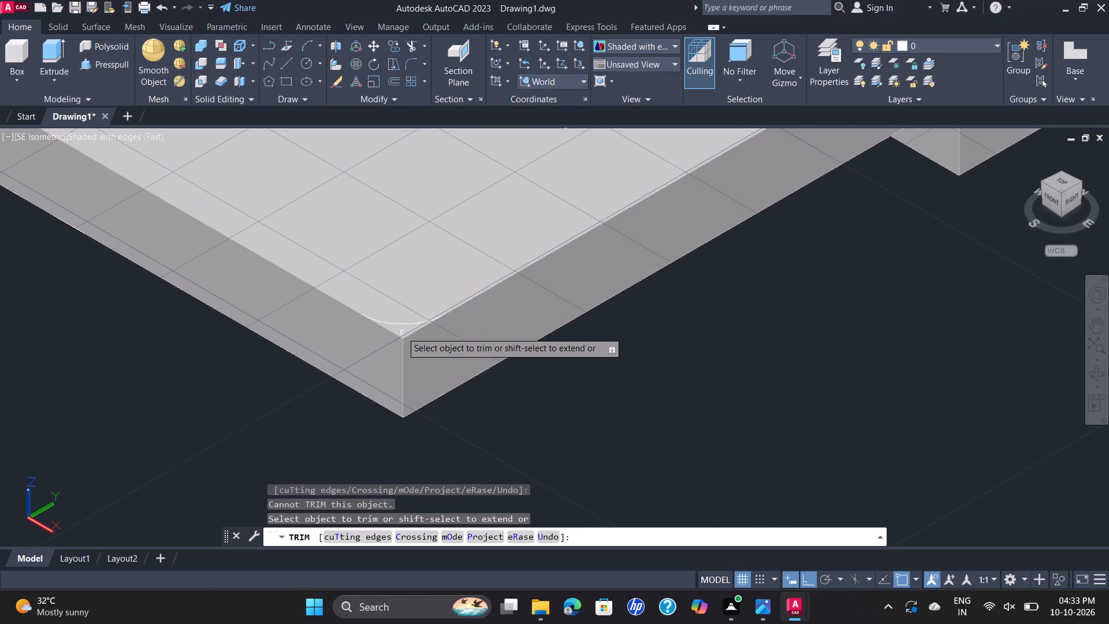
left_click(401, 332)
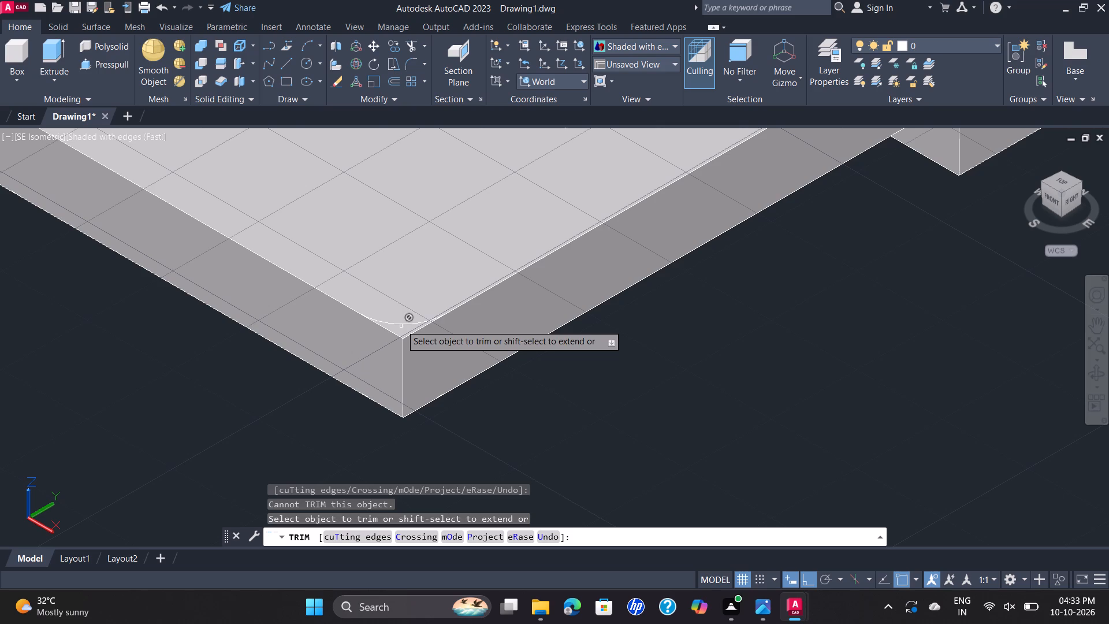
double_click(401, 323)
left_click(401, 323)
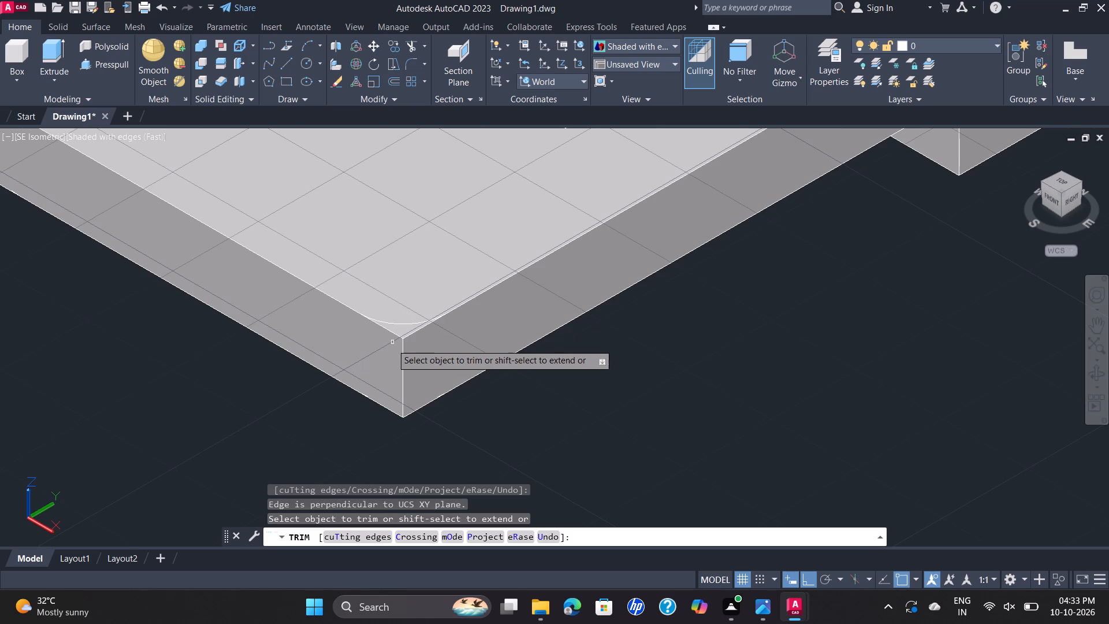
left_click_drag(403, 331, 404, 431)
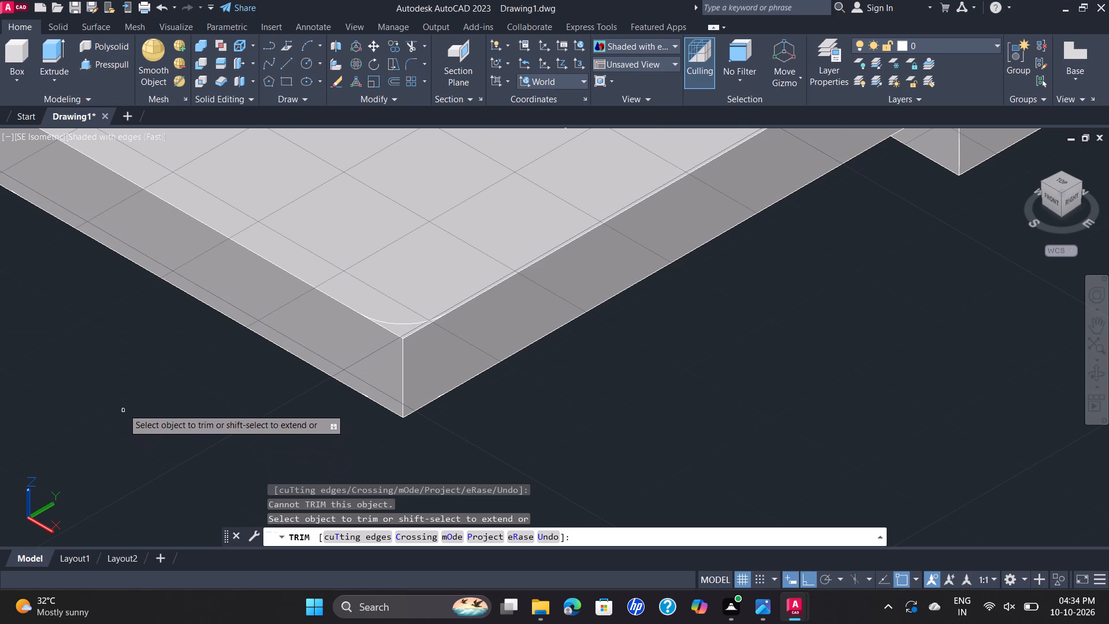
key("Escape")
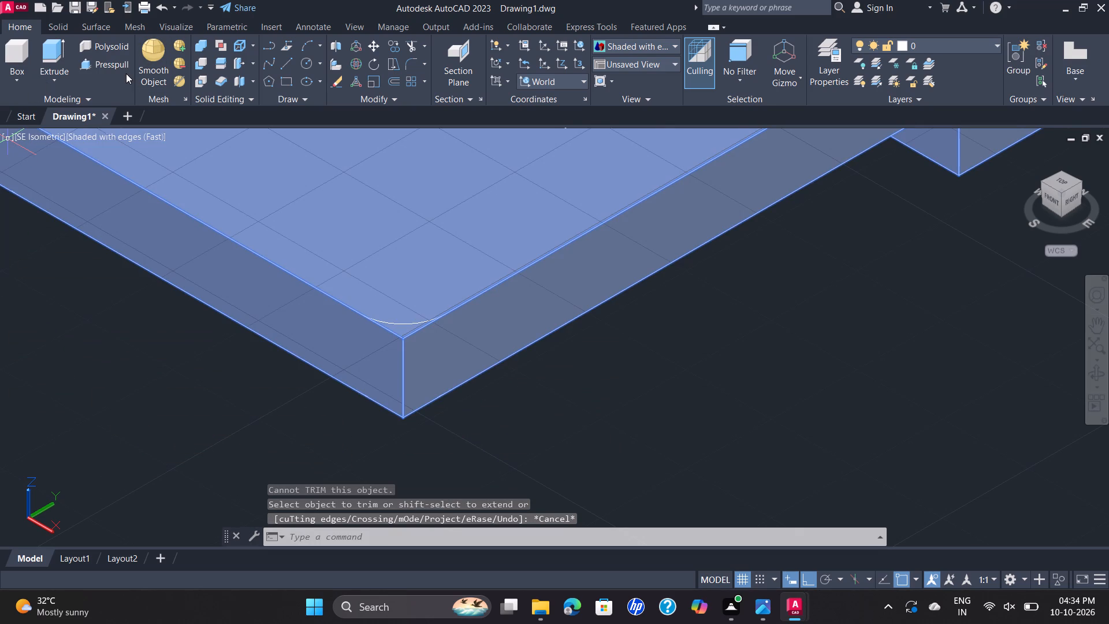
Presspull the two corner areas outside the fillet arcs down through the slab's thickness to round both front corners.
left_click(114, 72)
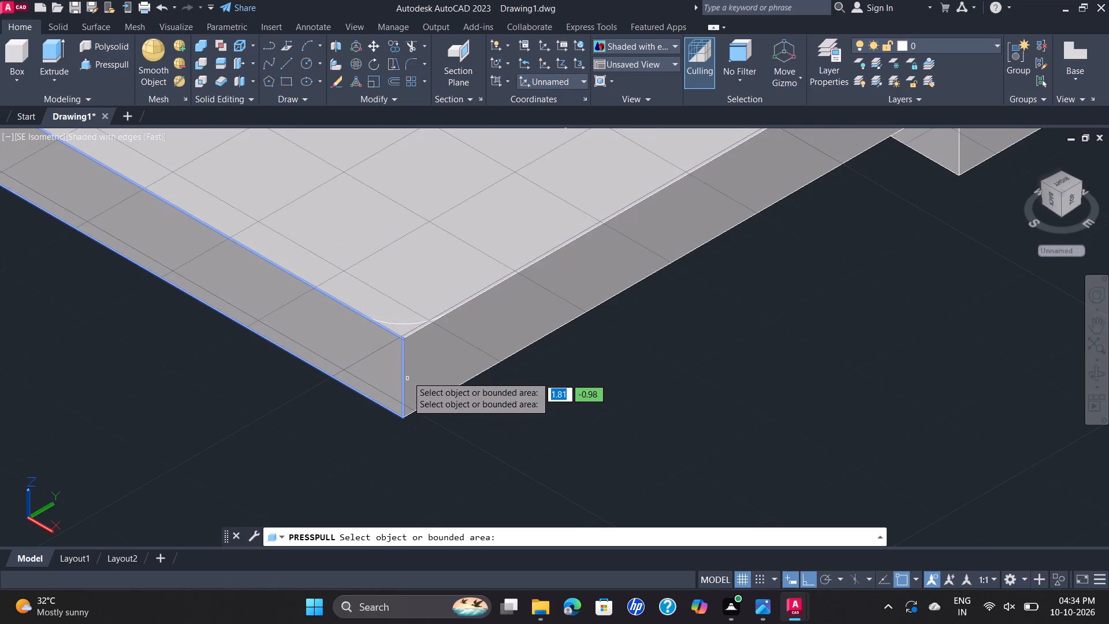
left_click(400, 328)
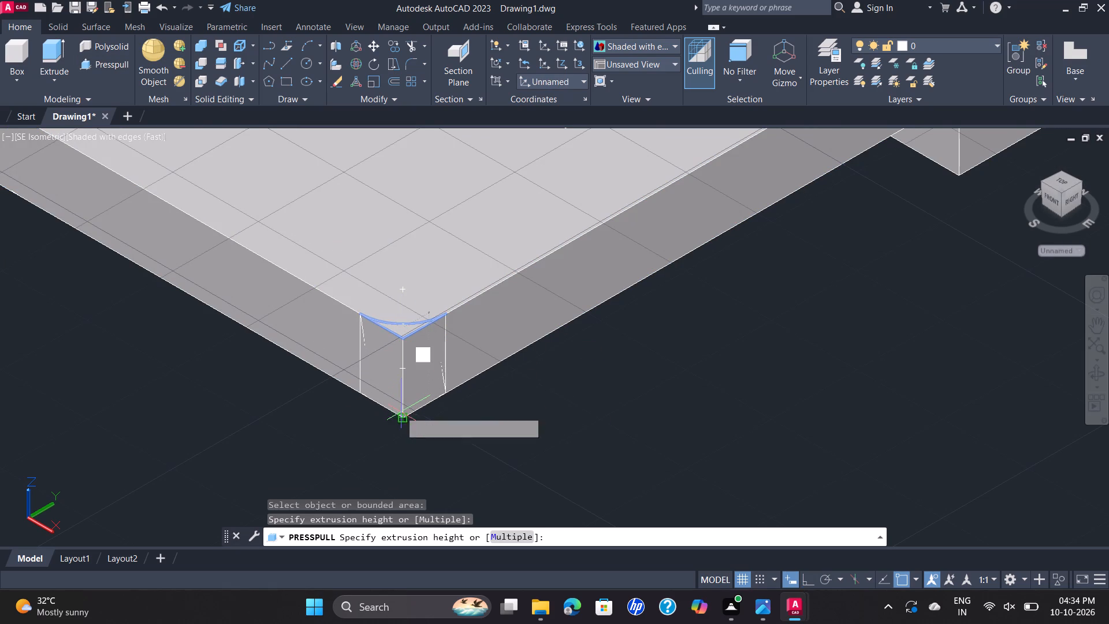
left_click(400, 411)
scroll(309, 312, "up", 2)
scroll(278, 263, "down", 4)
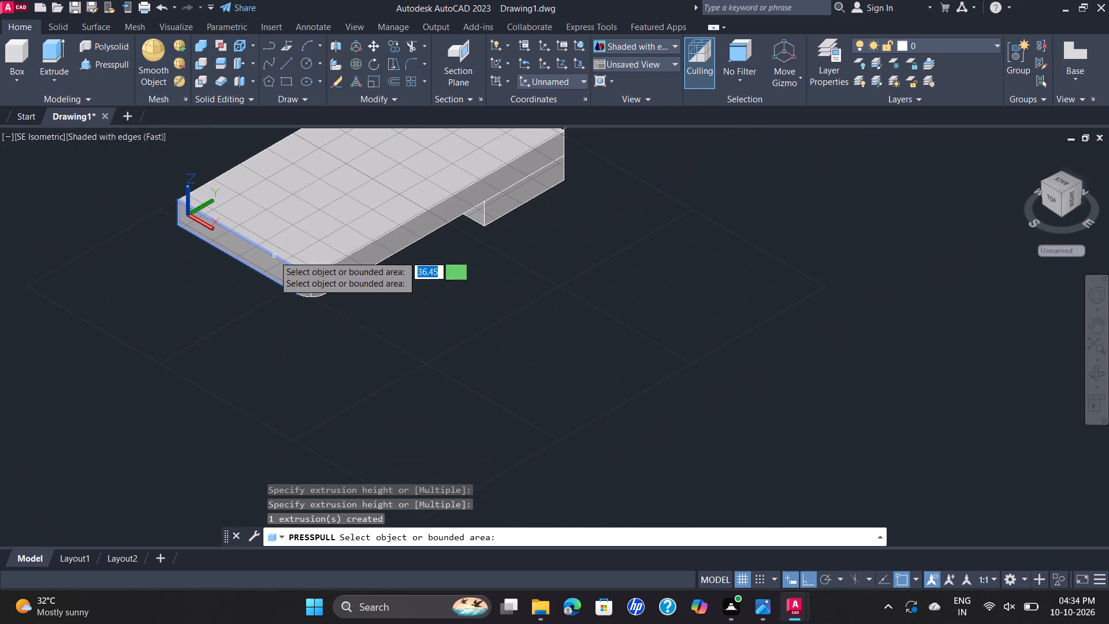
middle_click_drag(214, 184, 365, 300)
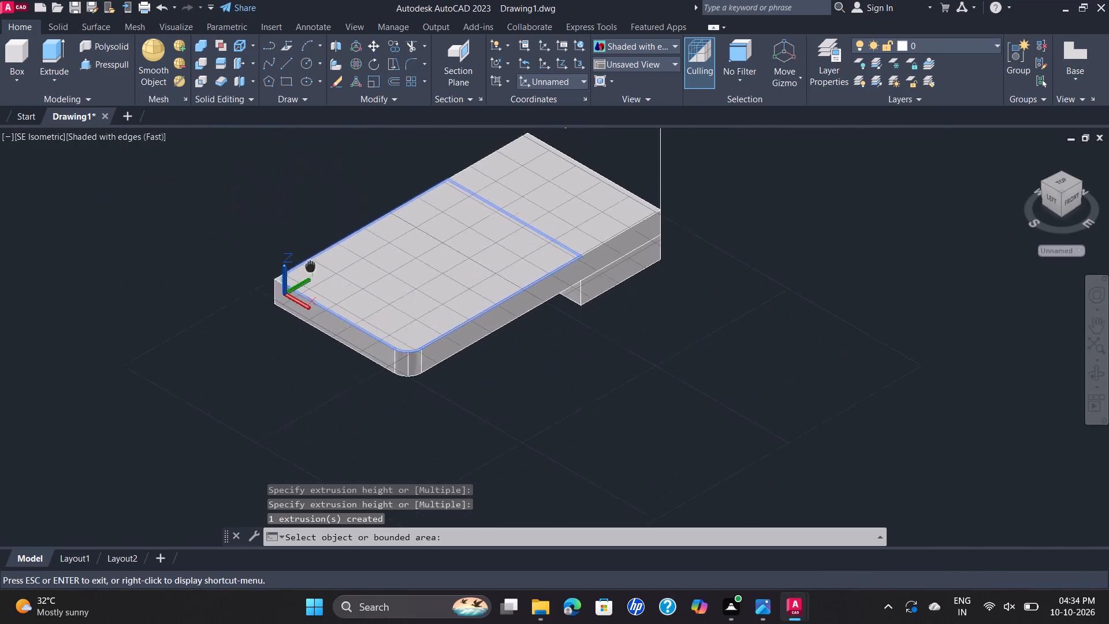
middle_click_drag(365, 300, 401, 321)
scroll(427, 340, "up", 3)
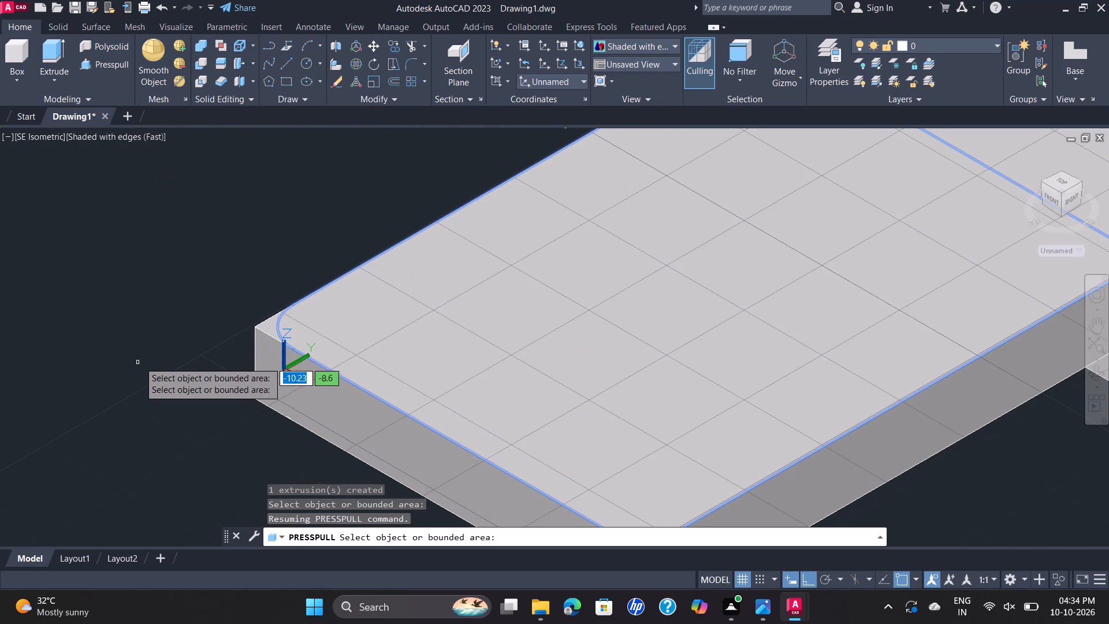
left_click(274, 328)
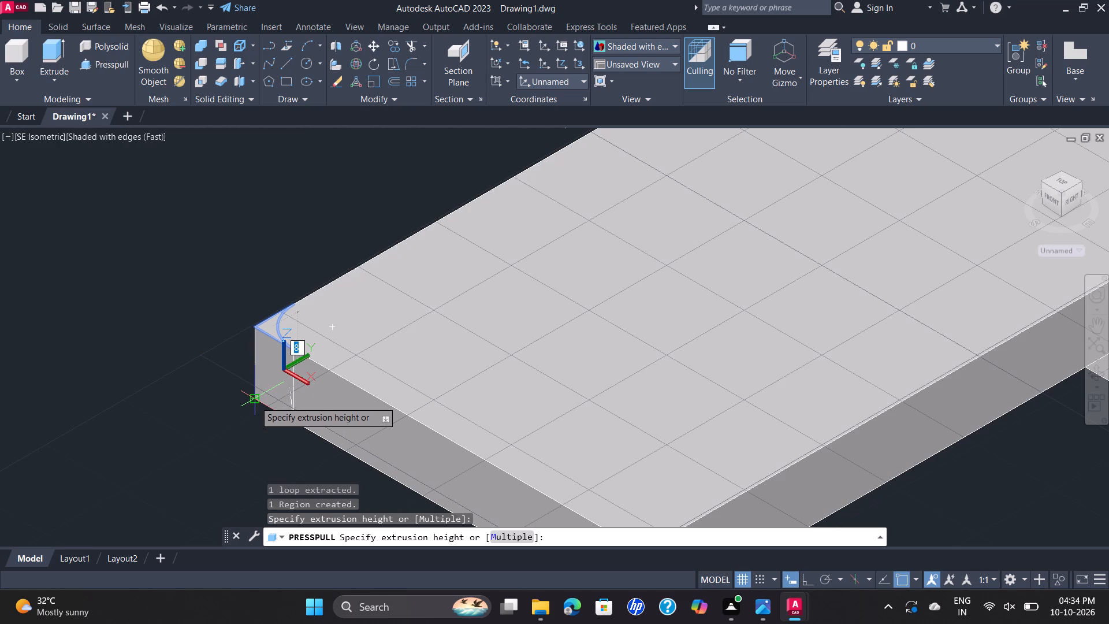
left_click(257, 401)
Extrude the vertical line at the slab's back corner 50 mm across the back edge, making an upright surface.
scroll(701, 377, "up", 1)
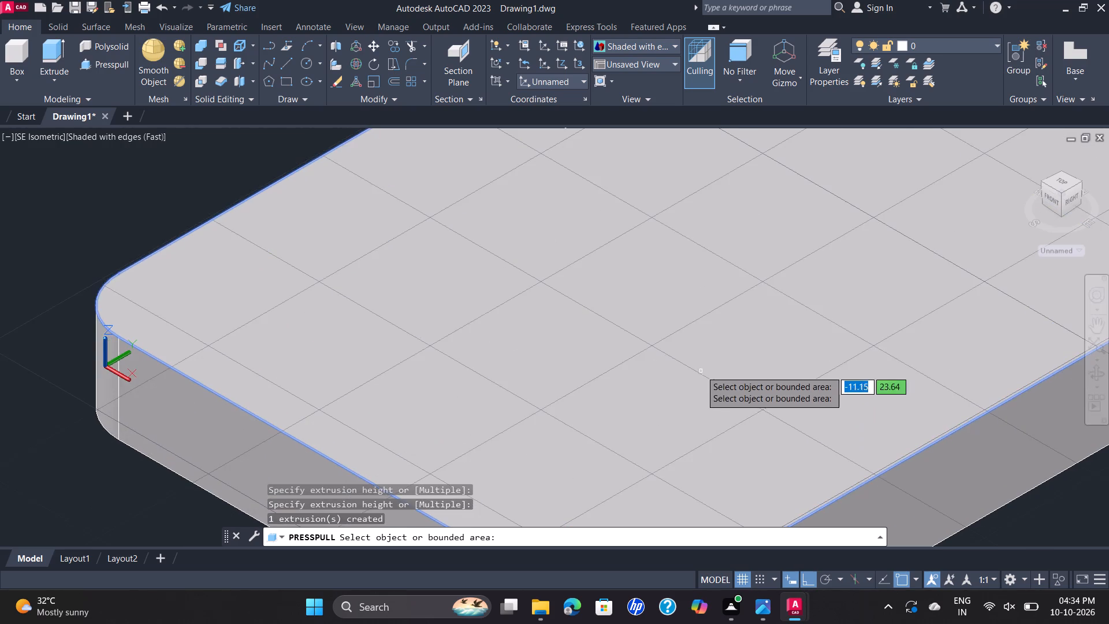
scroll(761, 329, "down", 2)
scroll(1108, 309, "down", 3)
scroll(1108, 386, "down", 2)
scroll(1108, 406, "up", 2)
middle_click_drag(1074, 353, 478, 512)
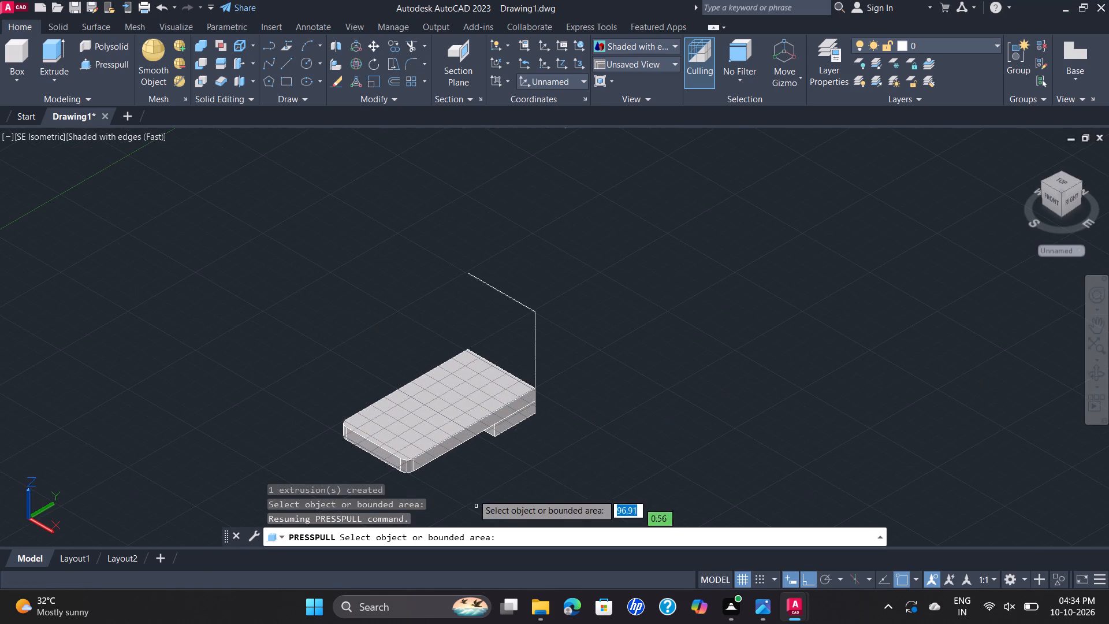
scroll(456, 433, "up", 2)
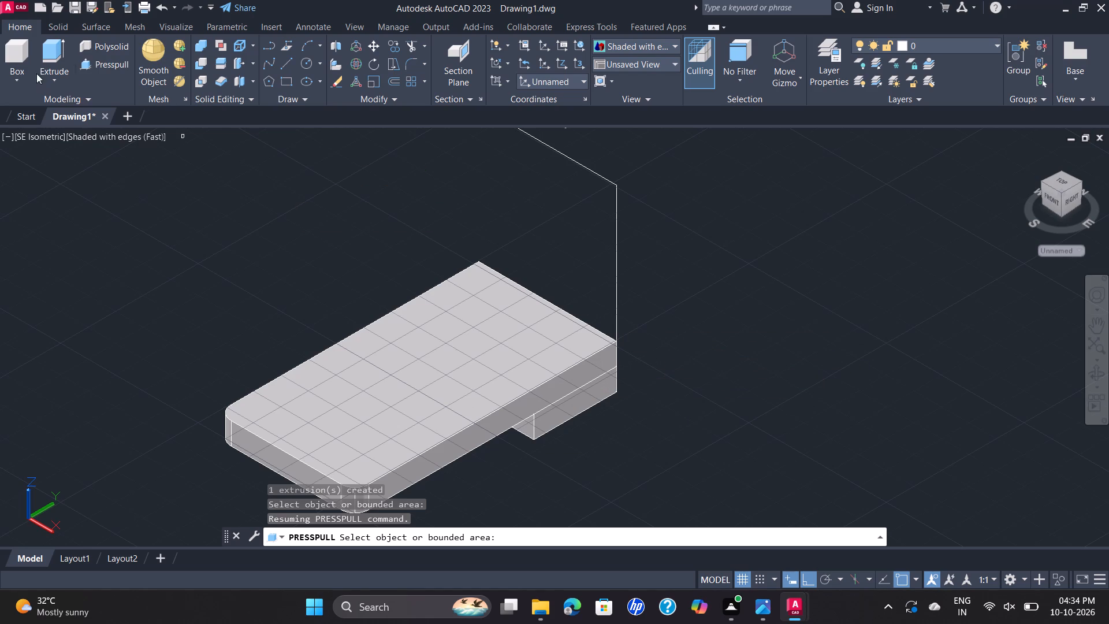
left_click(48, 50)
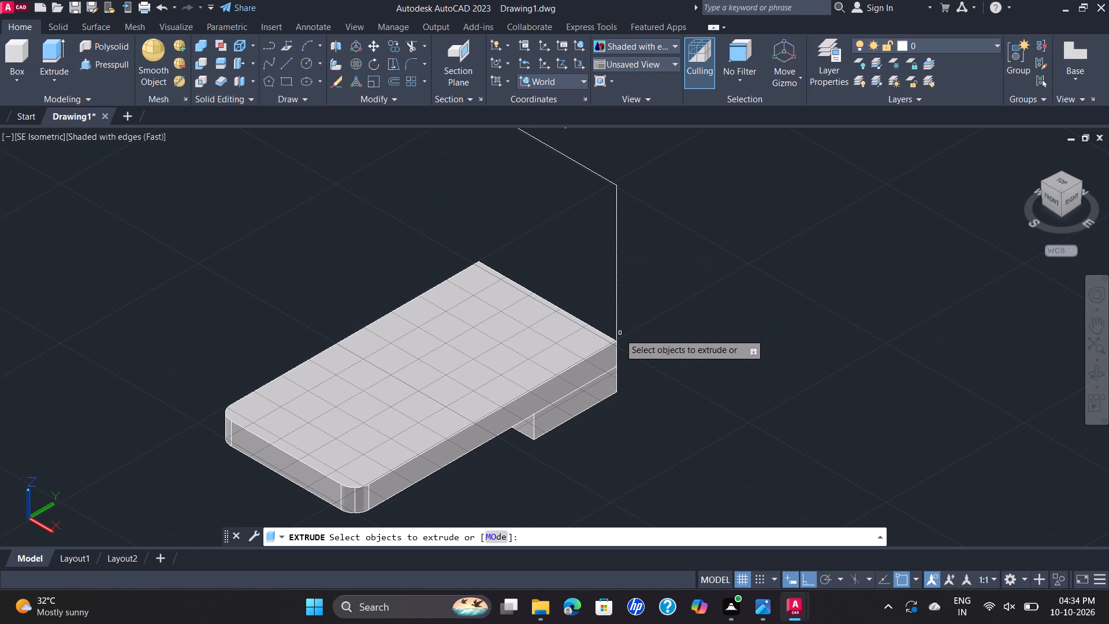
left_click(617, 338)
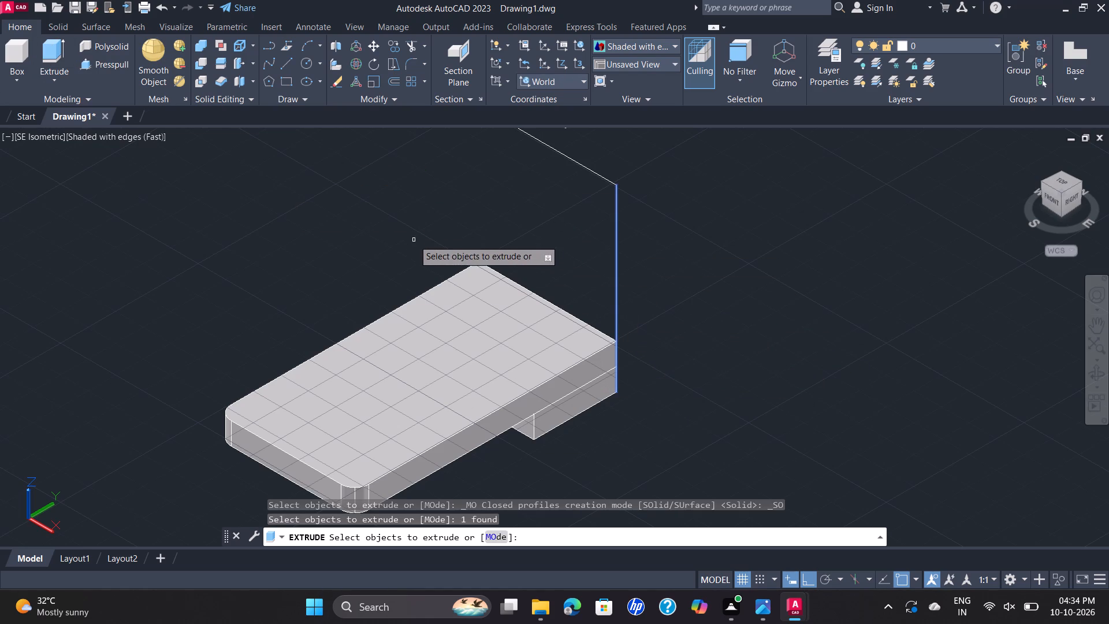
right_click(483, 203)
left_click(498, 212)
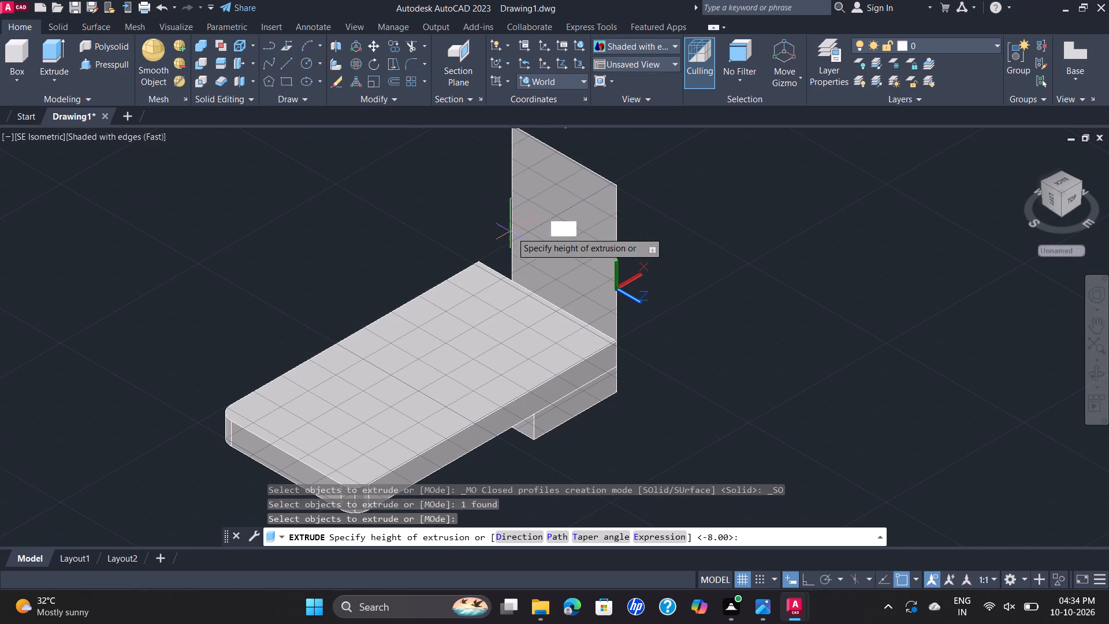
left_click(482, 264)
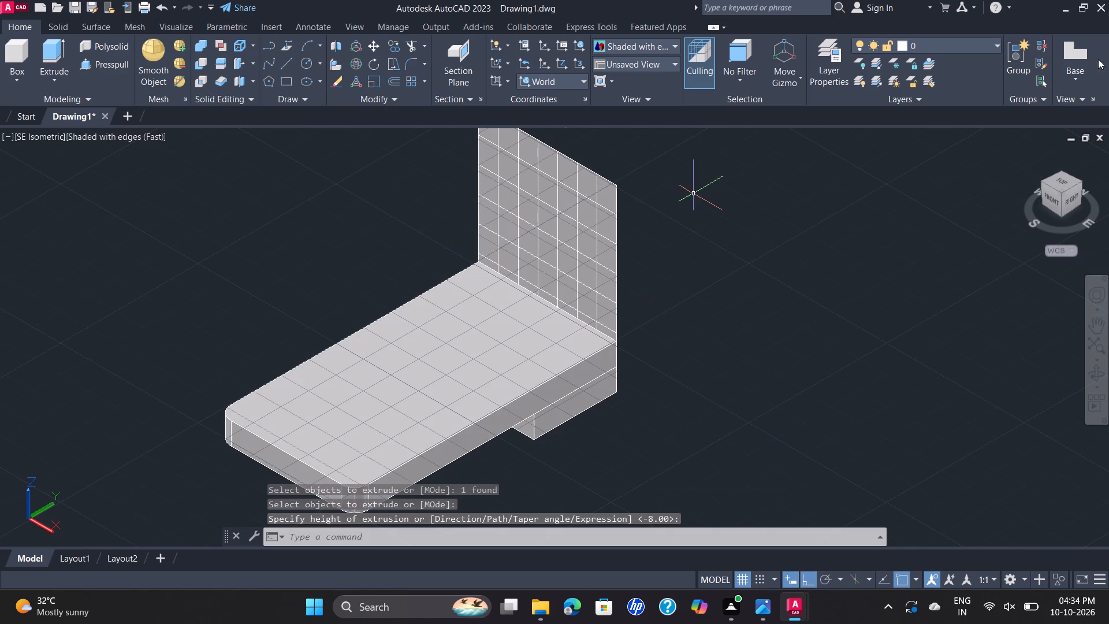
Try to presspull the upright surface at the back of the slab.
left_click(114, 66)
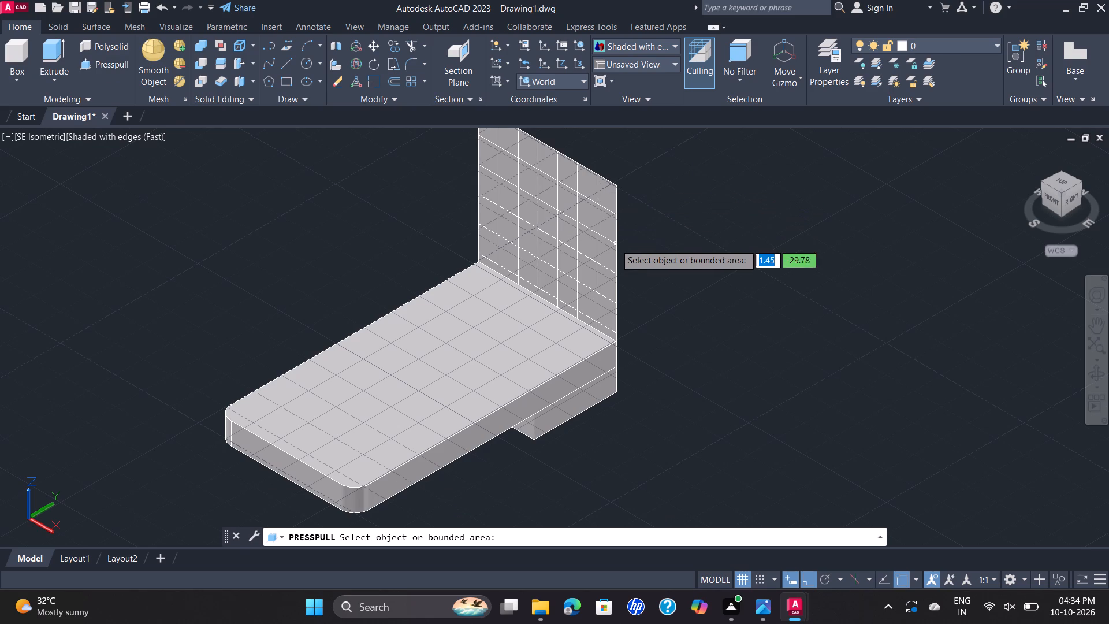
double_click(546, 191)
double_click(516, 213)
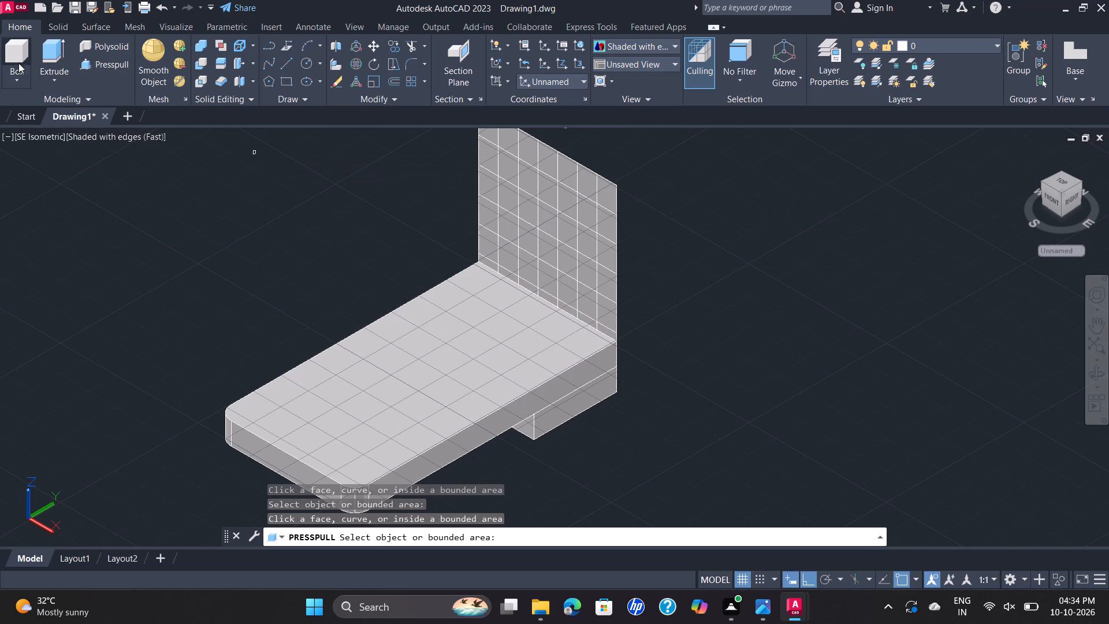
Draw a 15 mm line from the back left corner of the slab's top, forward along its side edge.
left_click(282, 58)
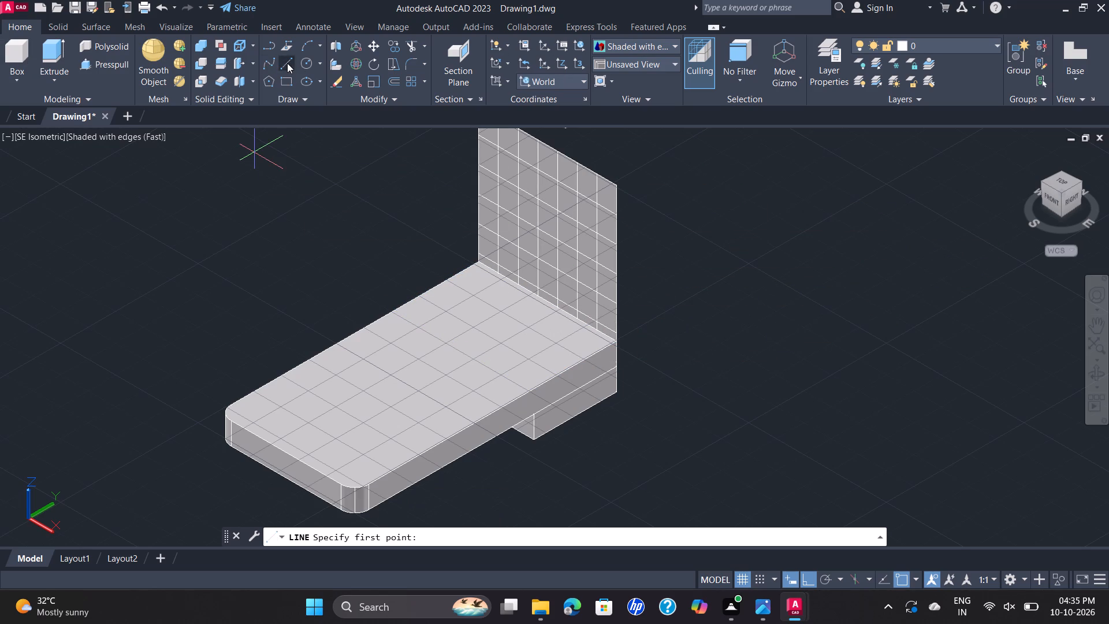
left_click(287, 63)
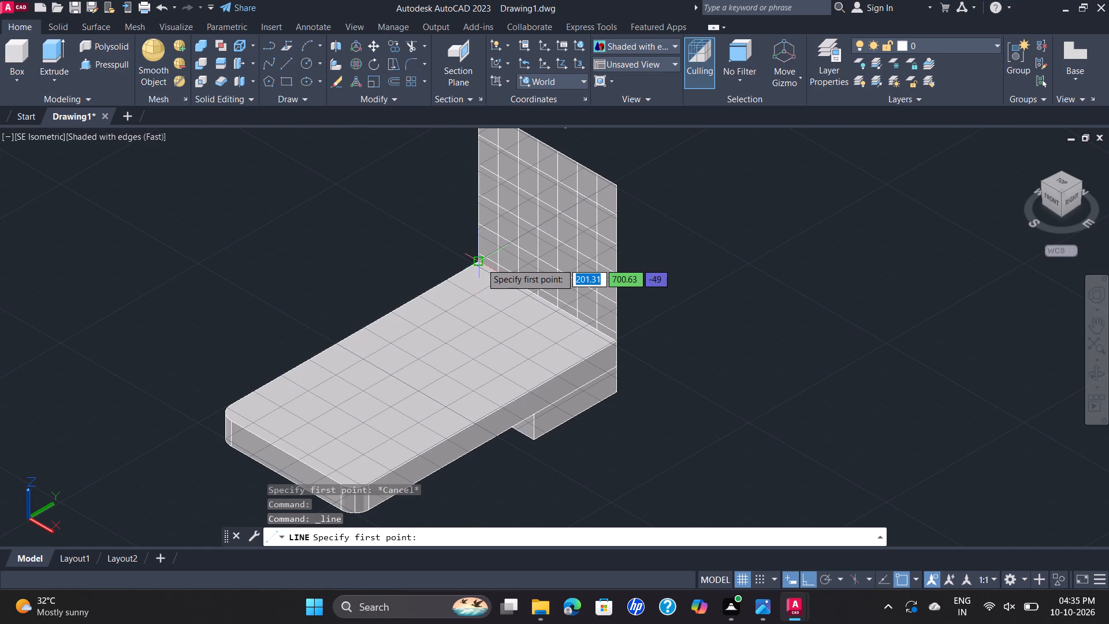
left_click(481, 263)
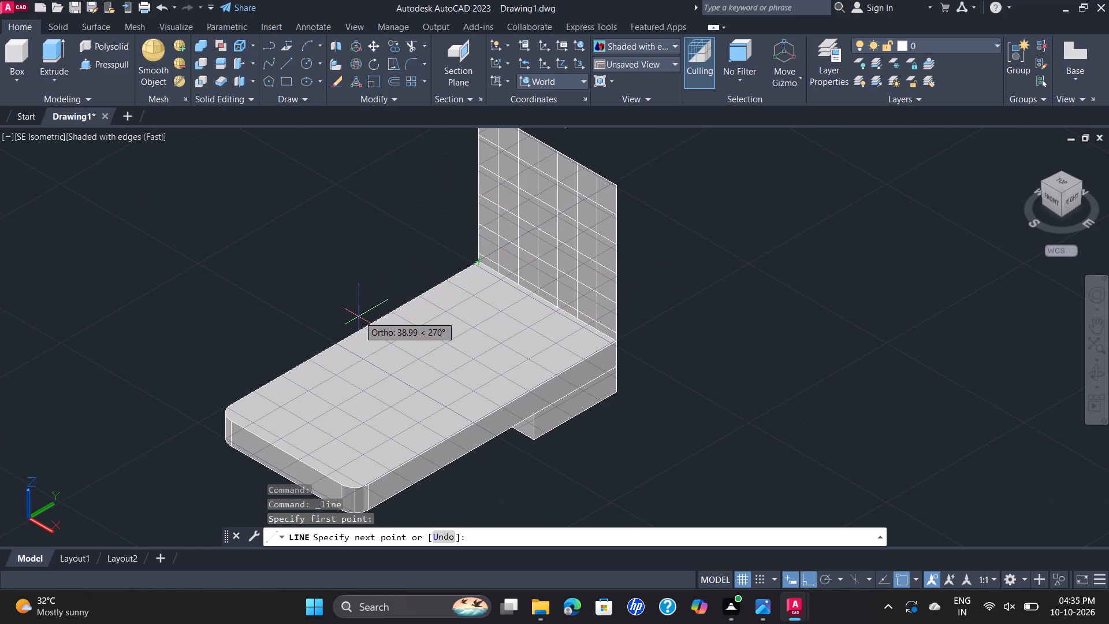
type("15")
key("Return")
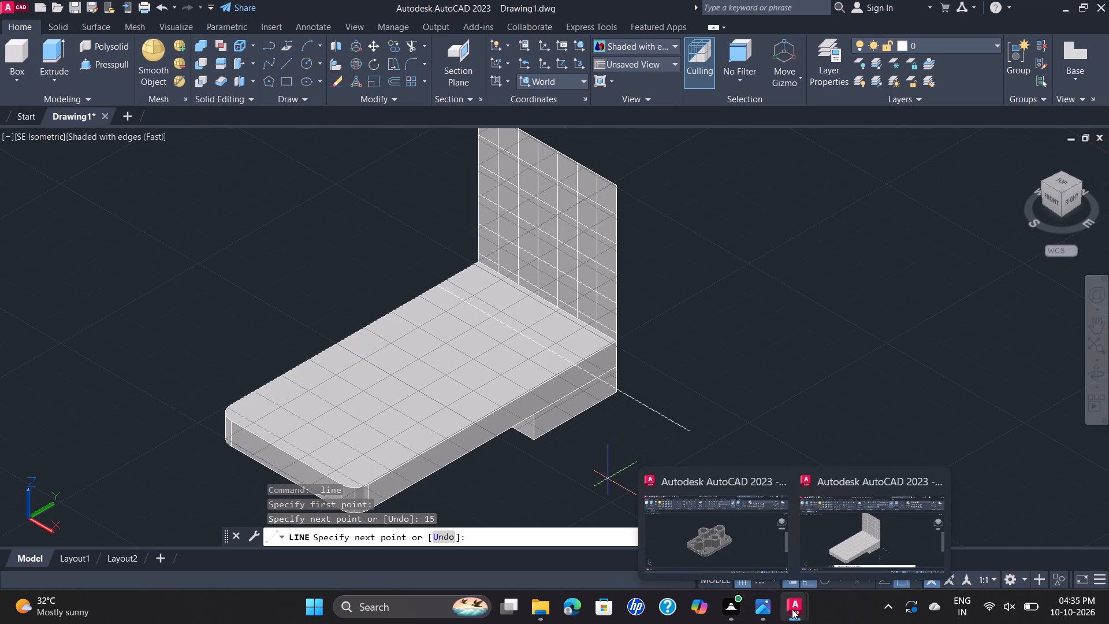
left_click(843, 530)
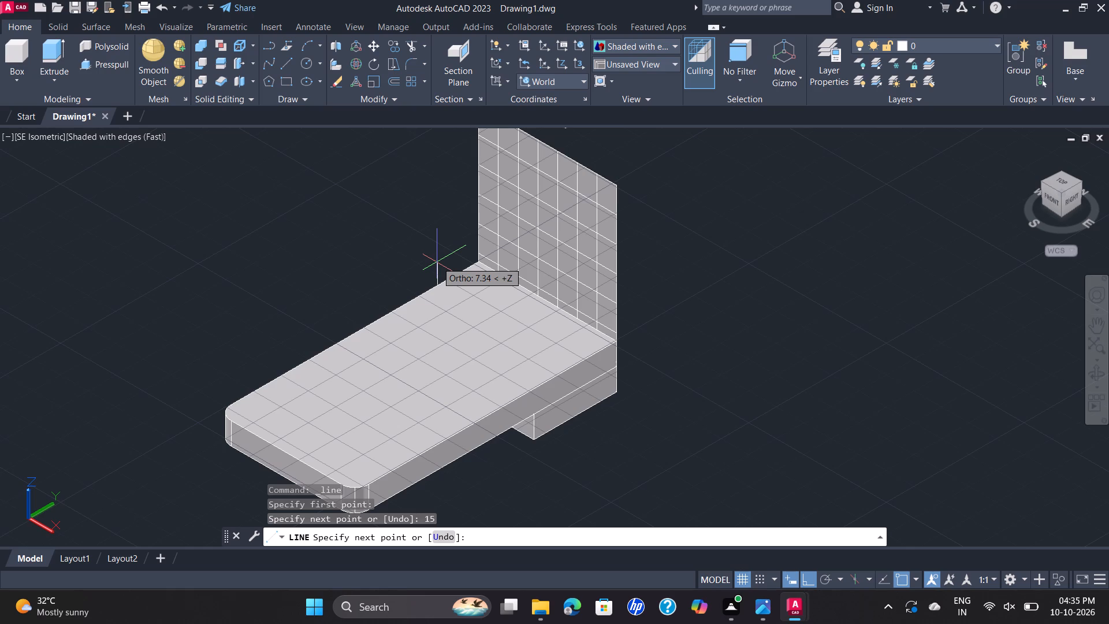
key("Escape")
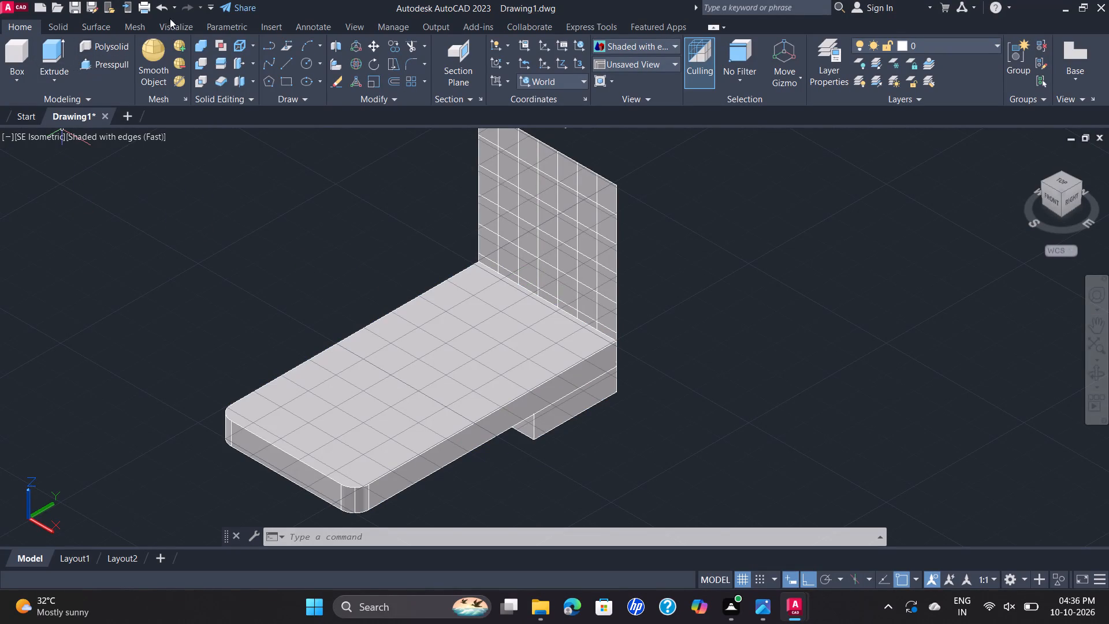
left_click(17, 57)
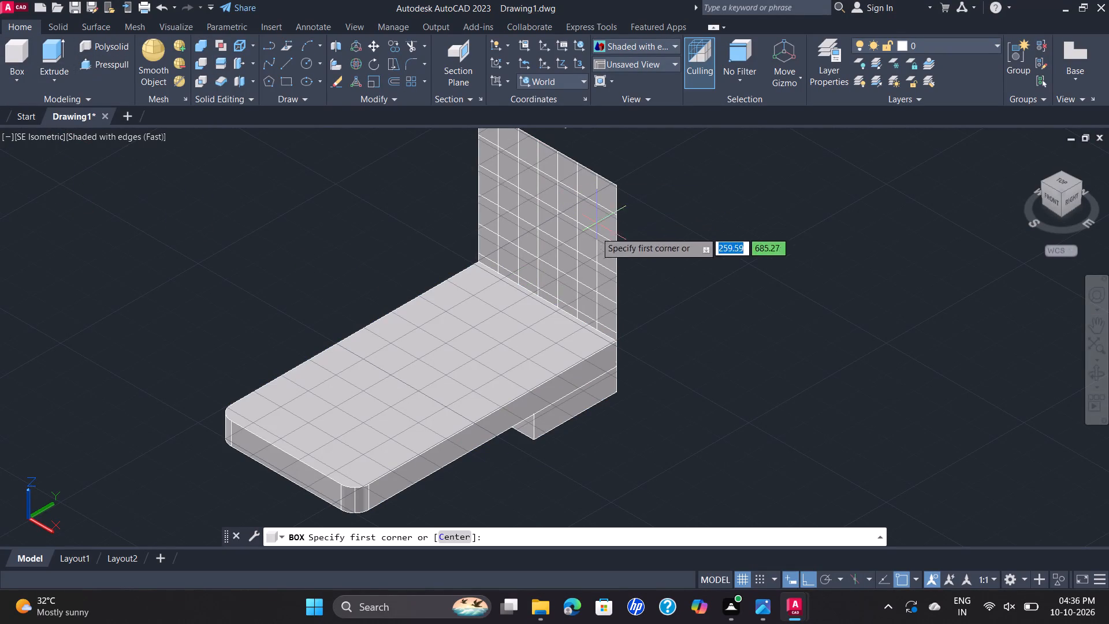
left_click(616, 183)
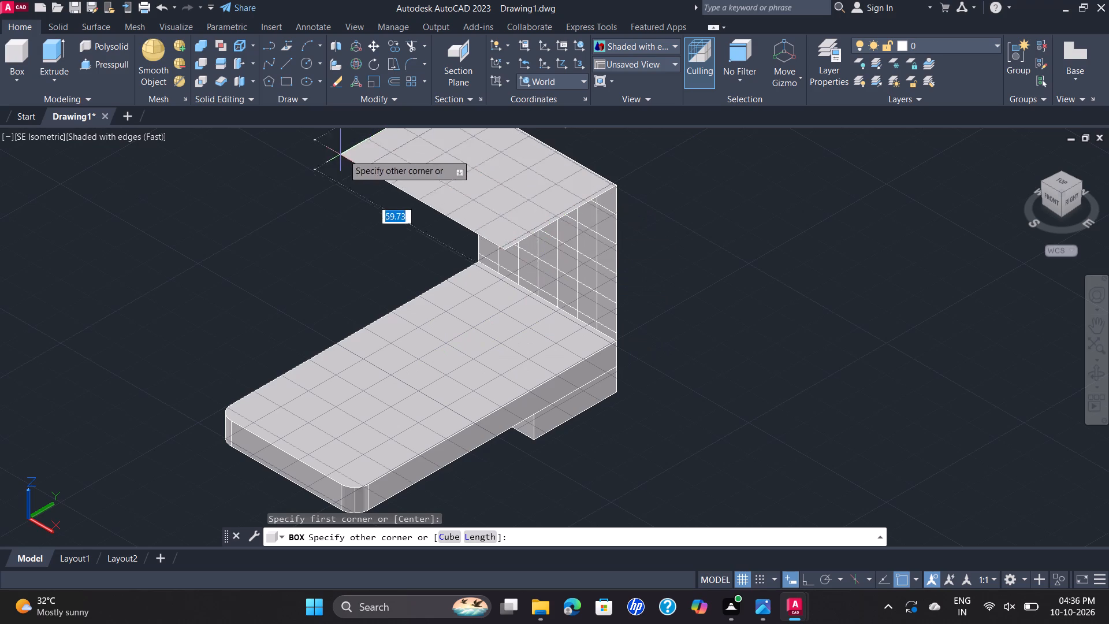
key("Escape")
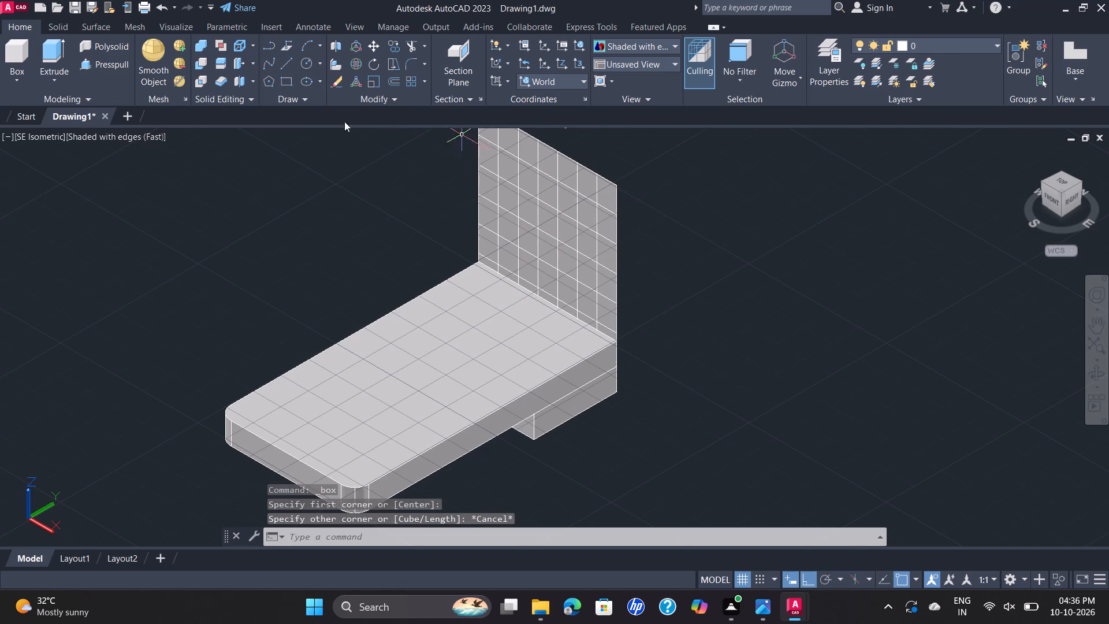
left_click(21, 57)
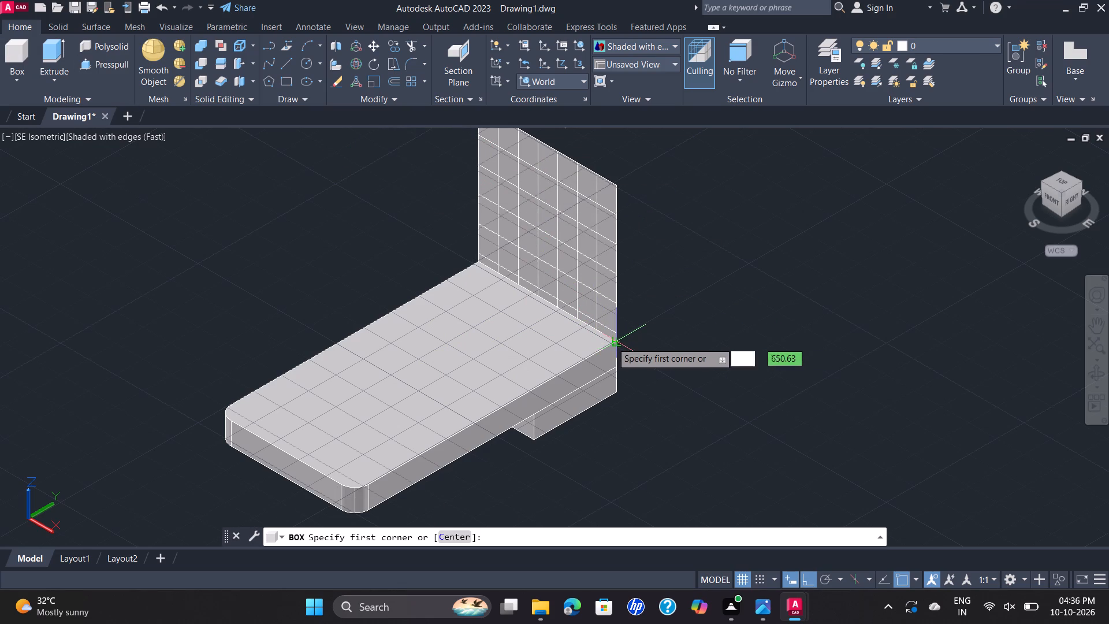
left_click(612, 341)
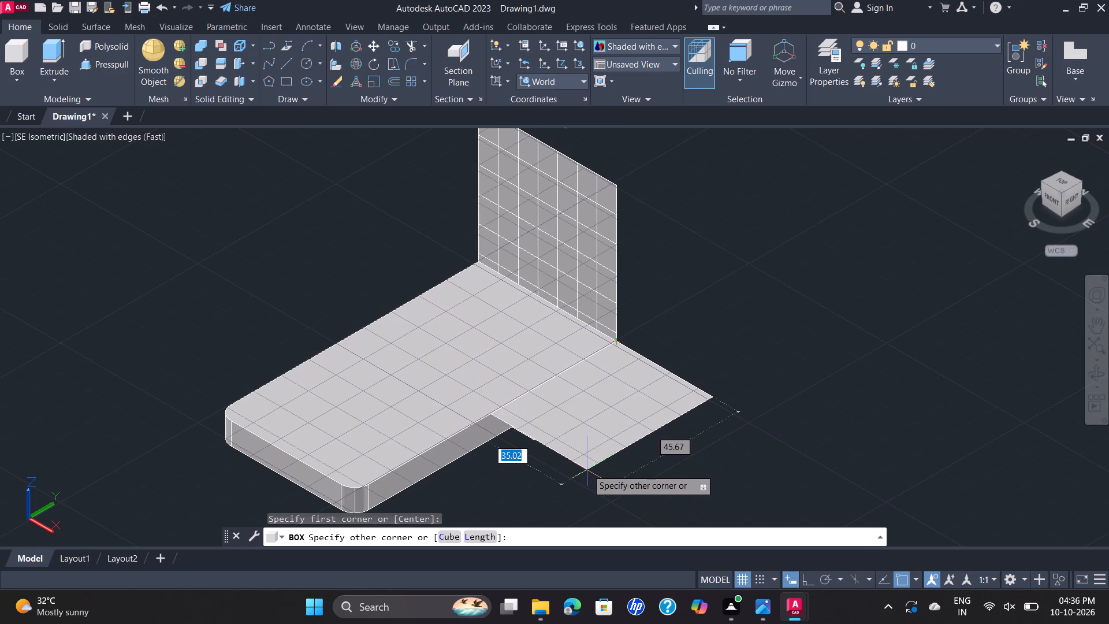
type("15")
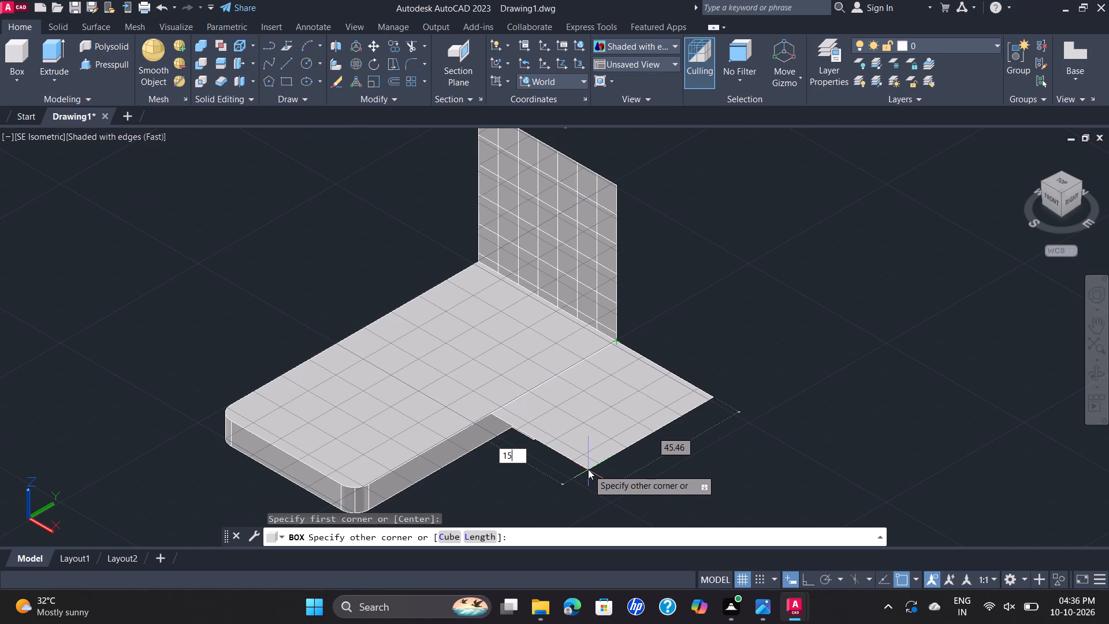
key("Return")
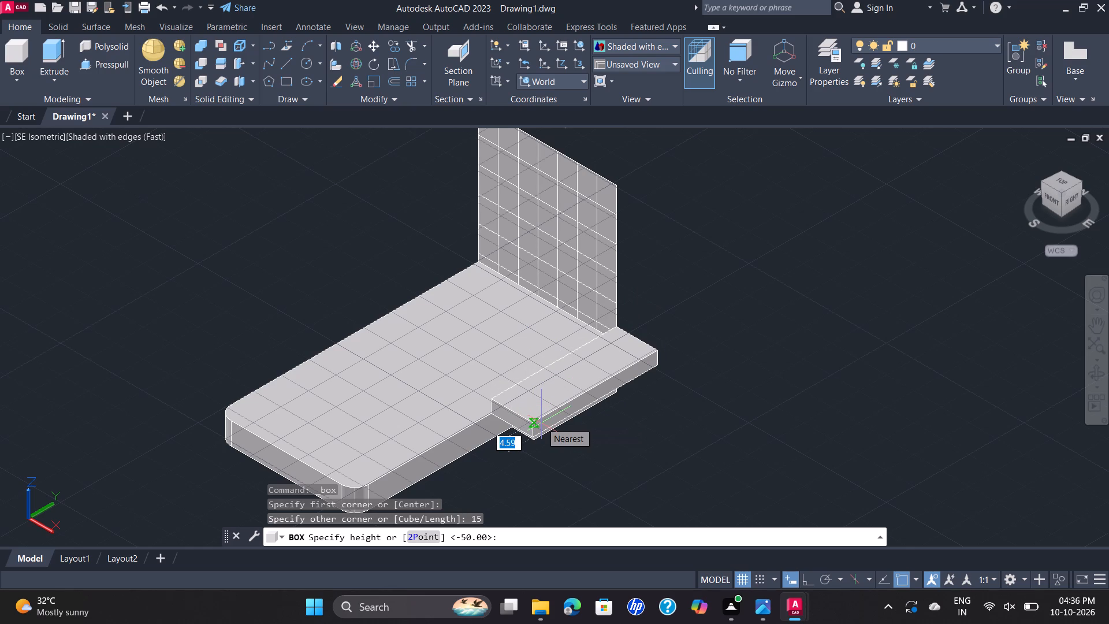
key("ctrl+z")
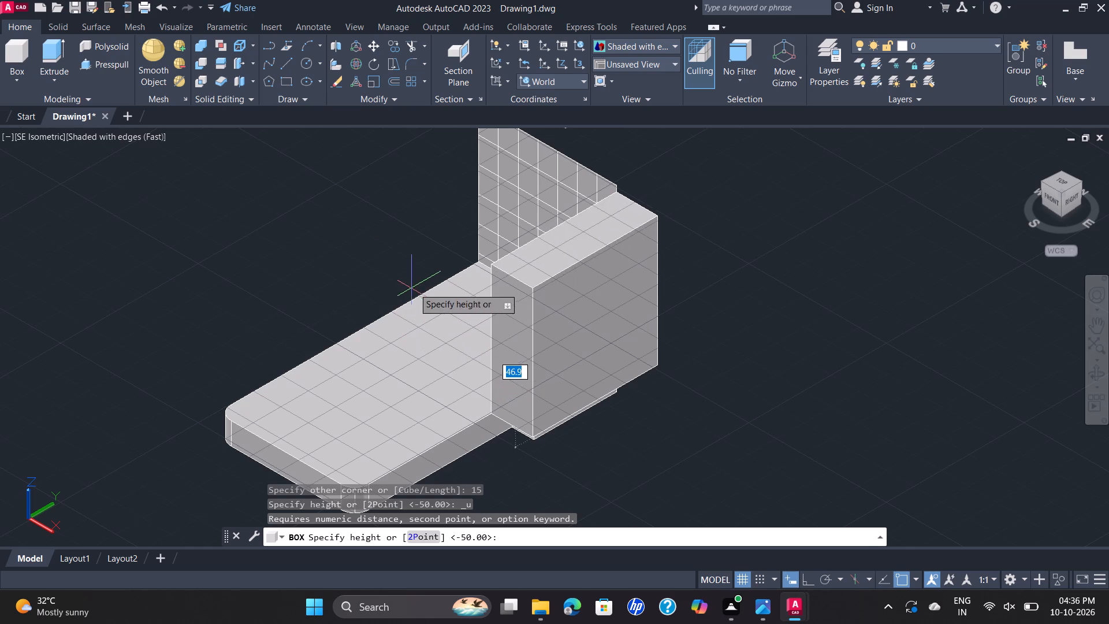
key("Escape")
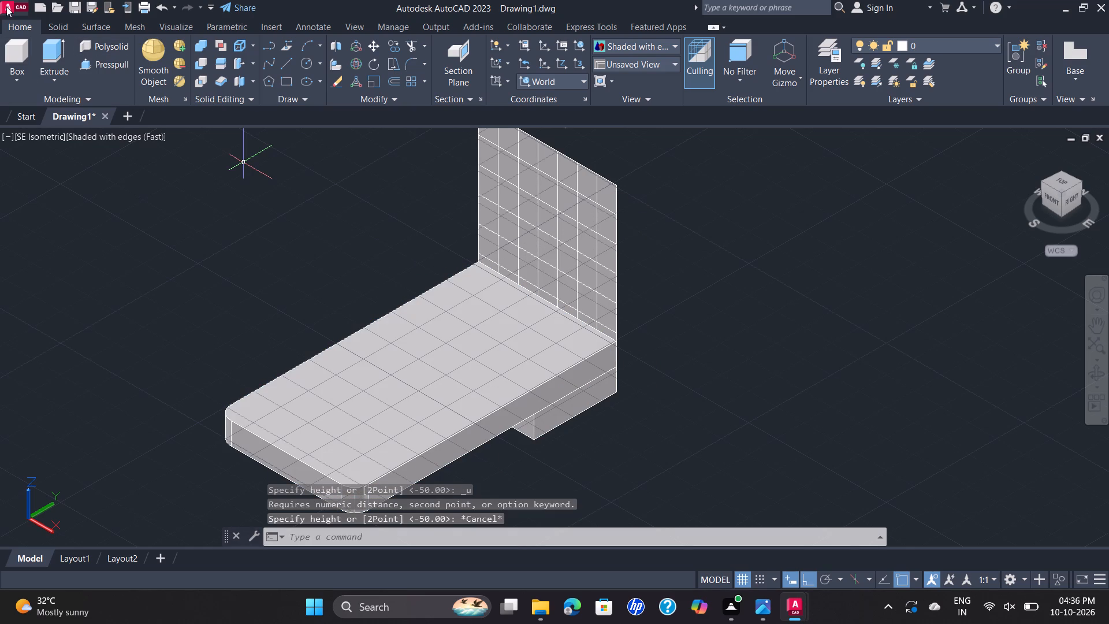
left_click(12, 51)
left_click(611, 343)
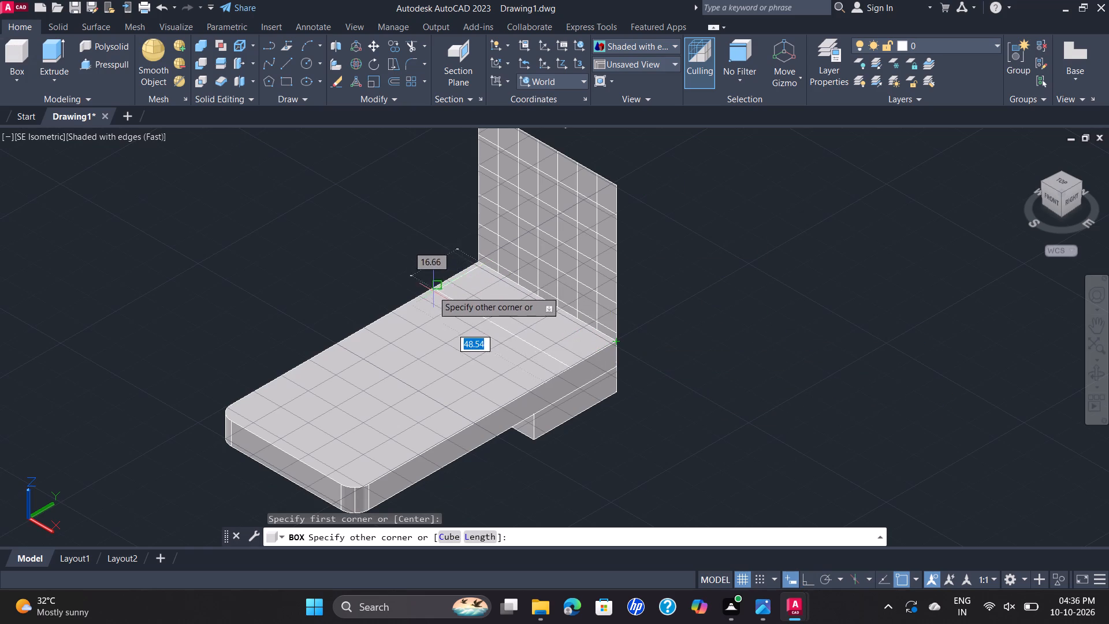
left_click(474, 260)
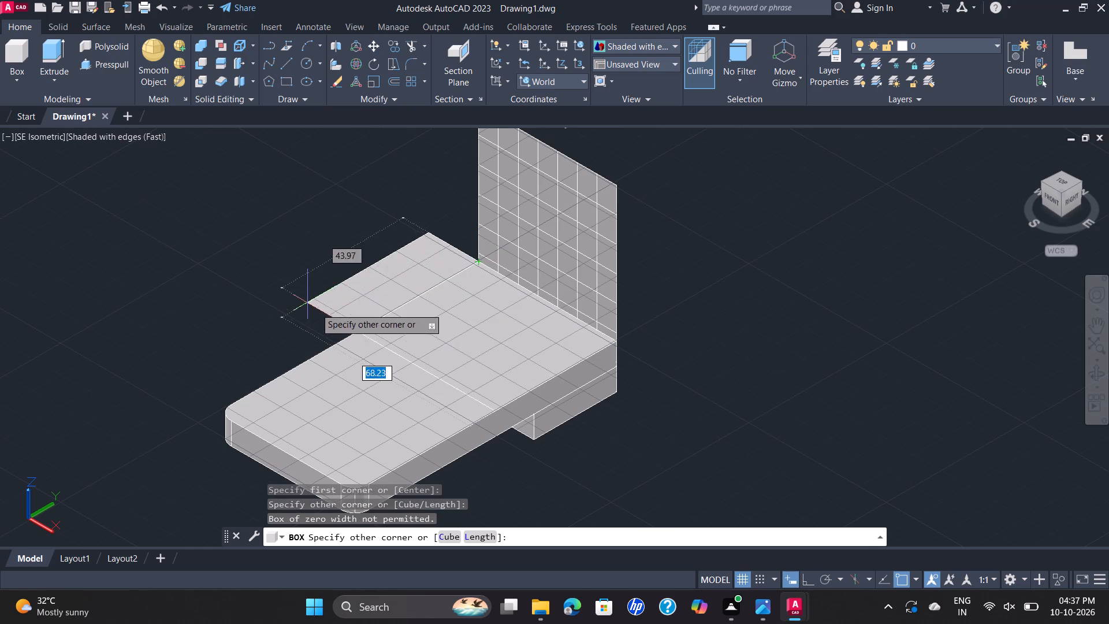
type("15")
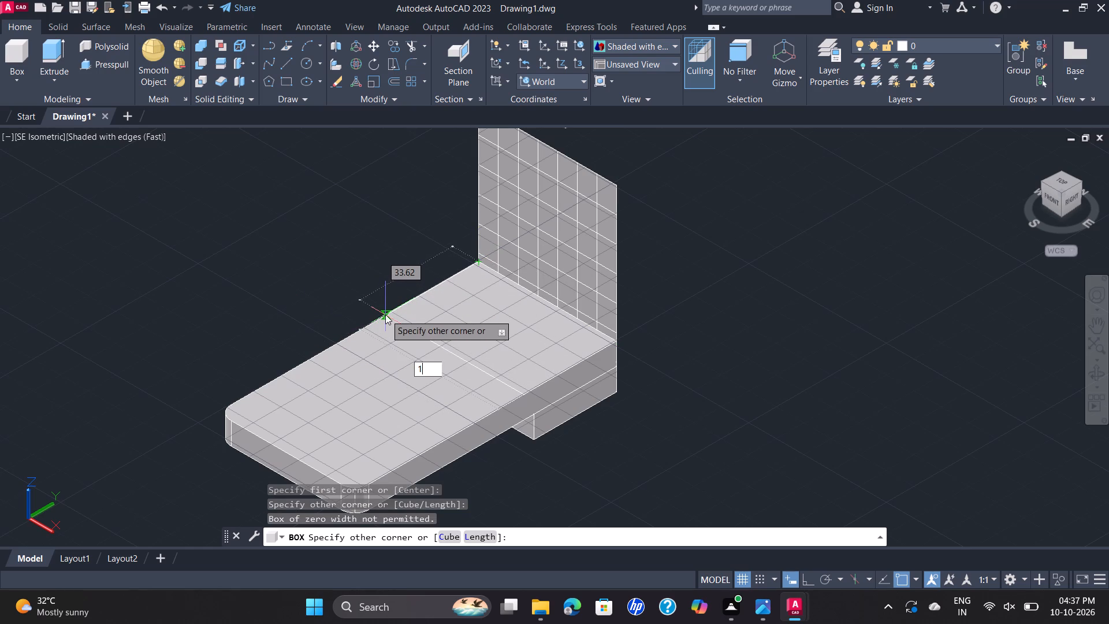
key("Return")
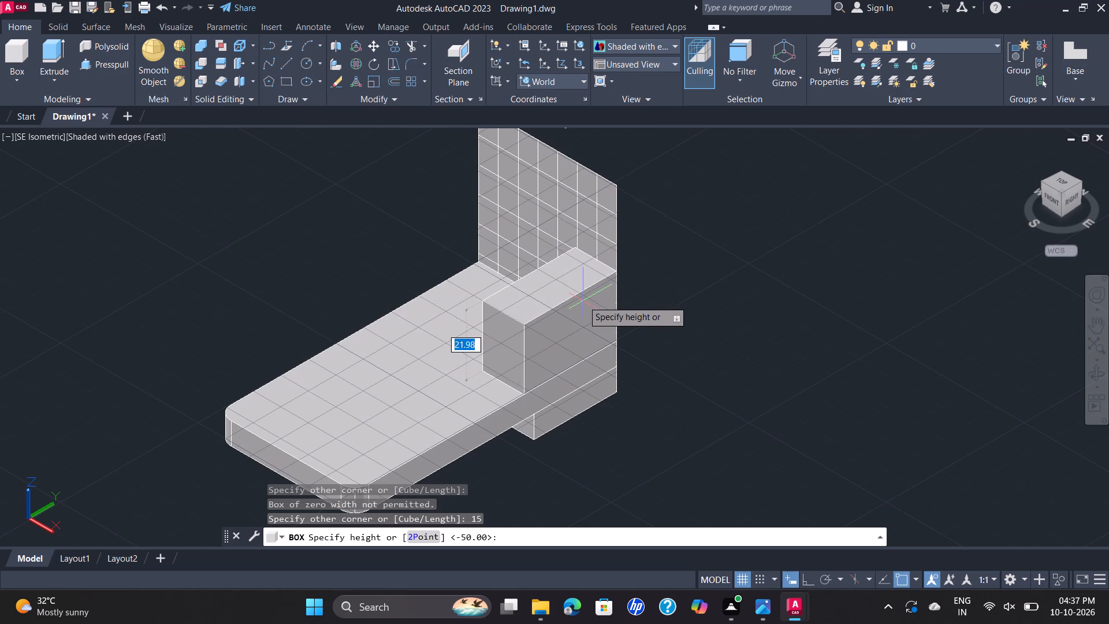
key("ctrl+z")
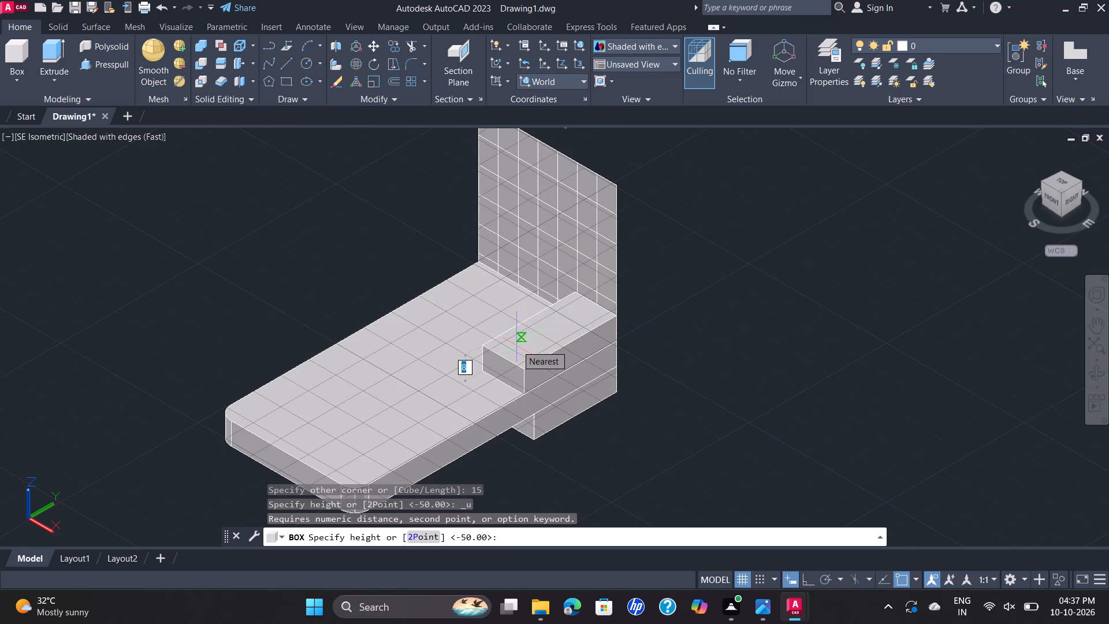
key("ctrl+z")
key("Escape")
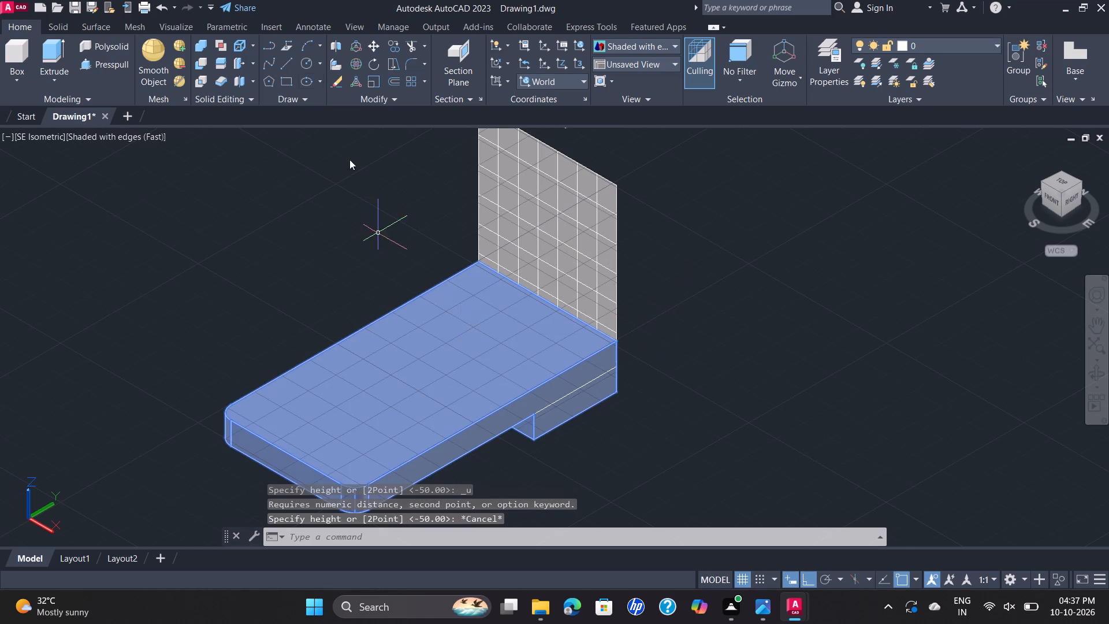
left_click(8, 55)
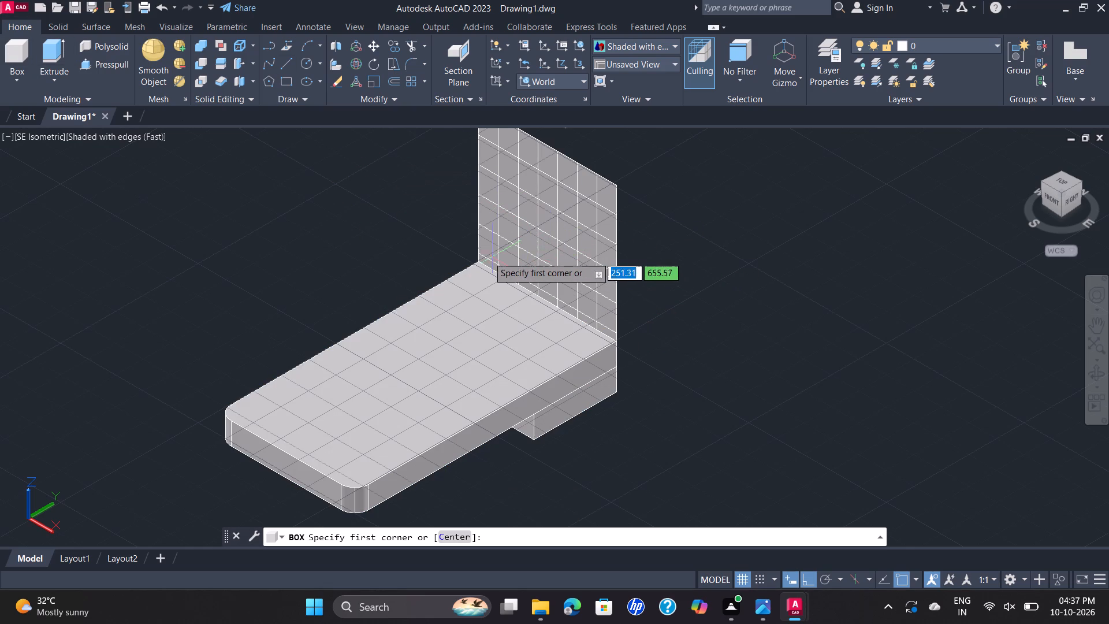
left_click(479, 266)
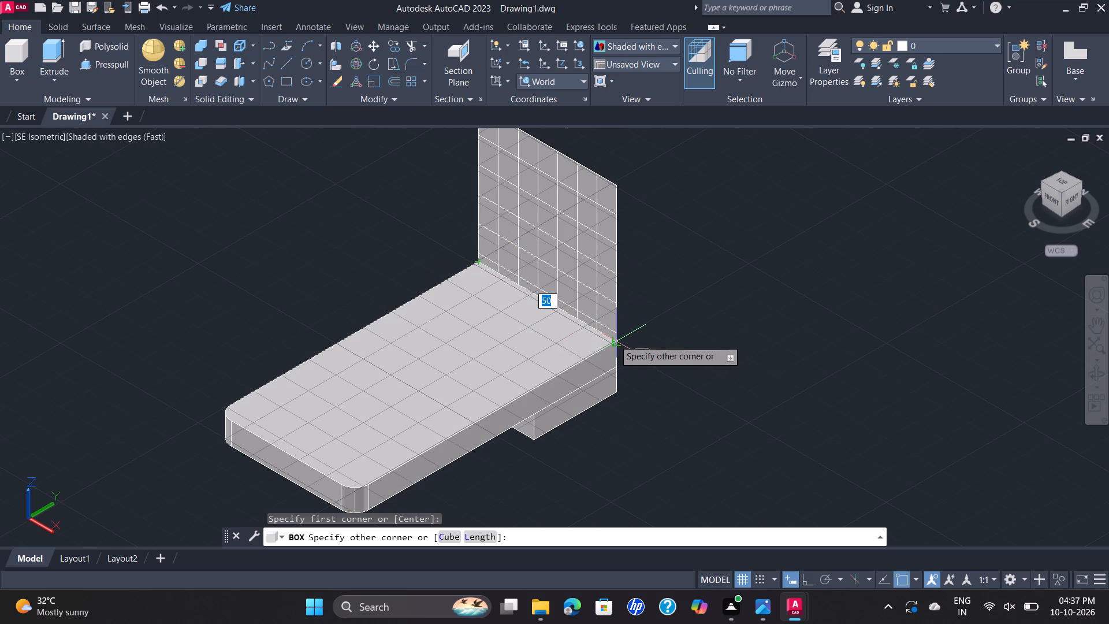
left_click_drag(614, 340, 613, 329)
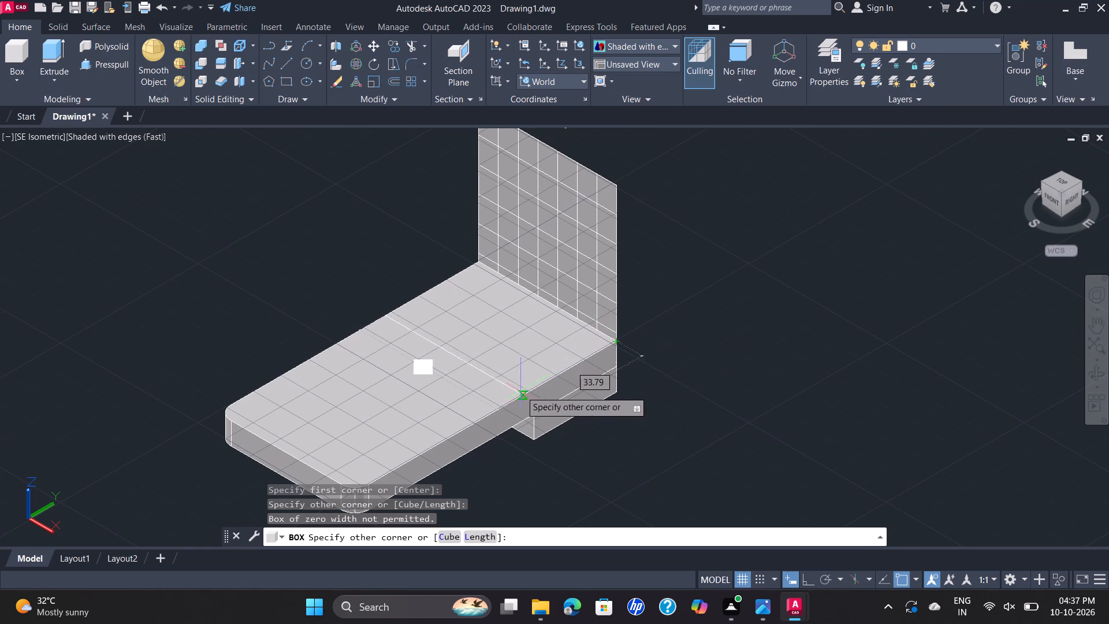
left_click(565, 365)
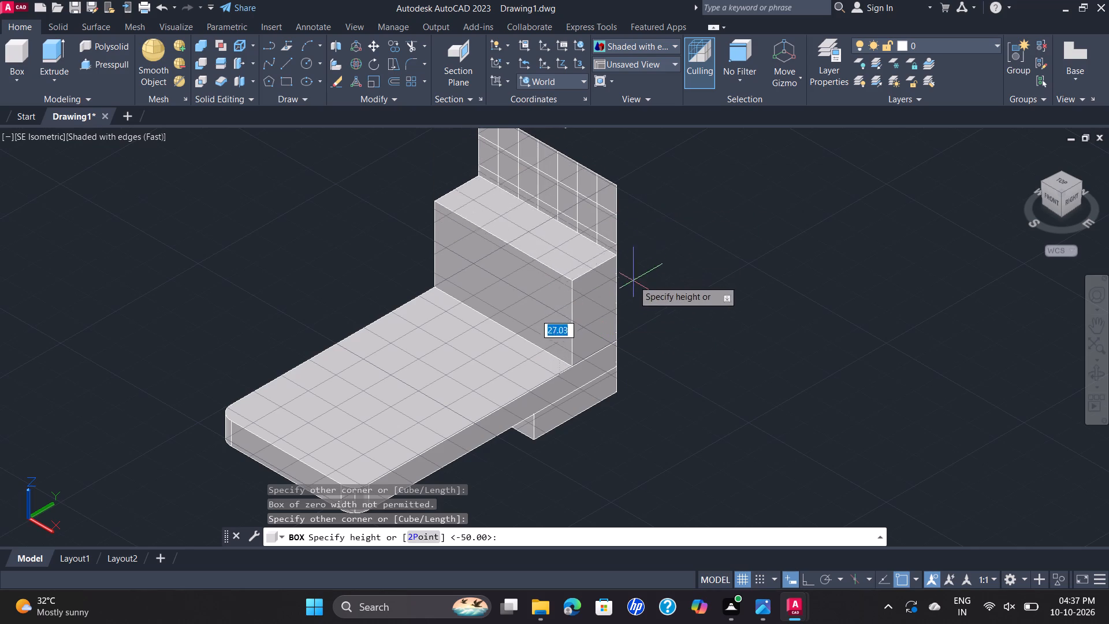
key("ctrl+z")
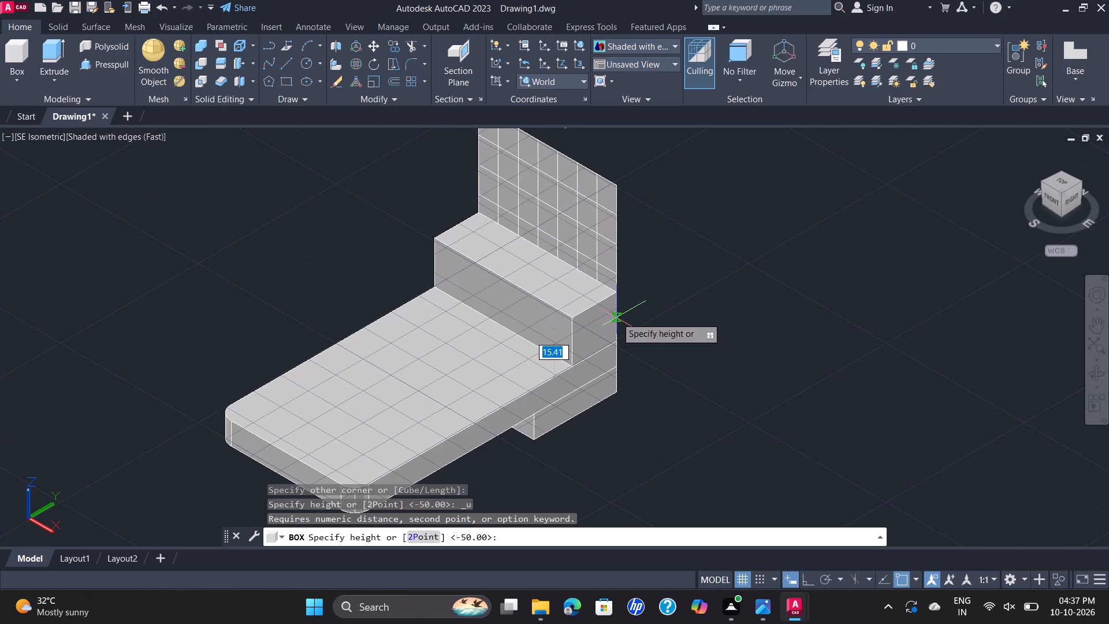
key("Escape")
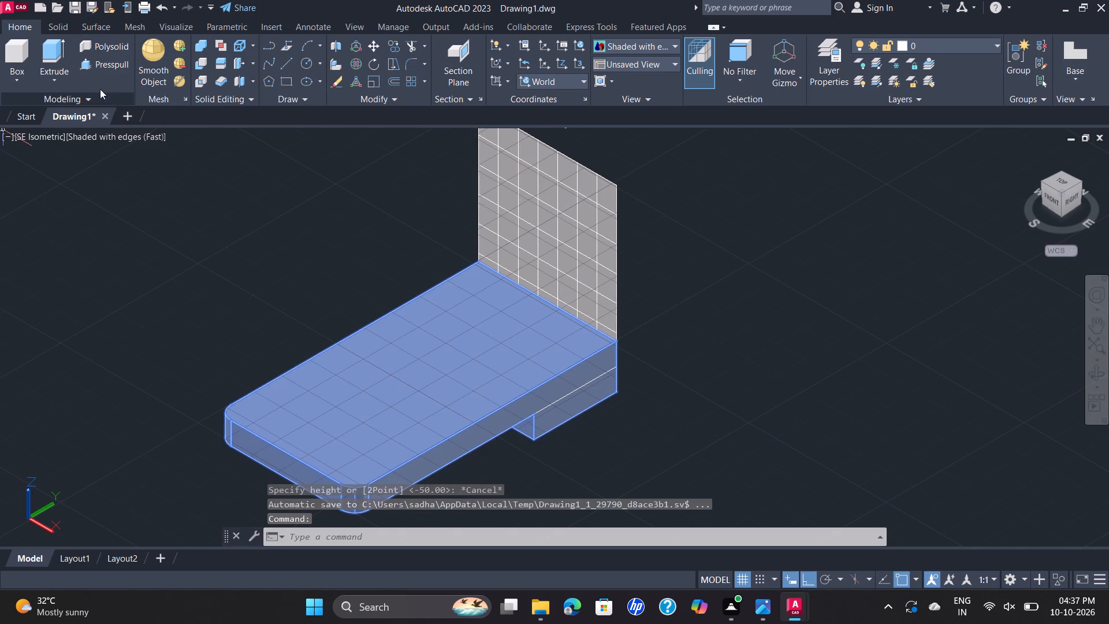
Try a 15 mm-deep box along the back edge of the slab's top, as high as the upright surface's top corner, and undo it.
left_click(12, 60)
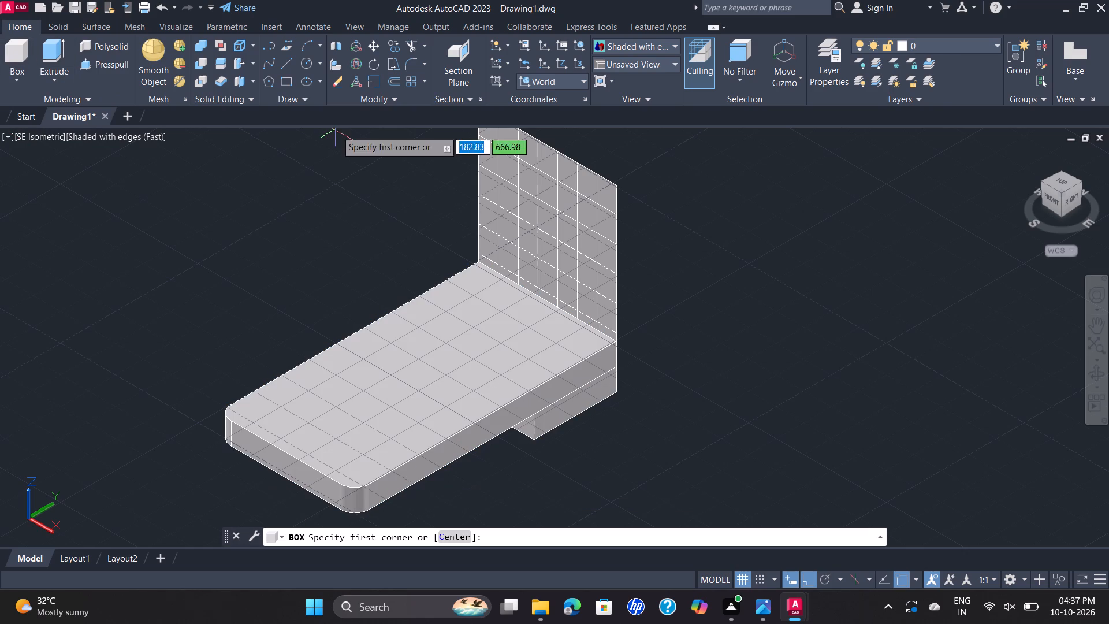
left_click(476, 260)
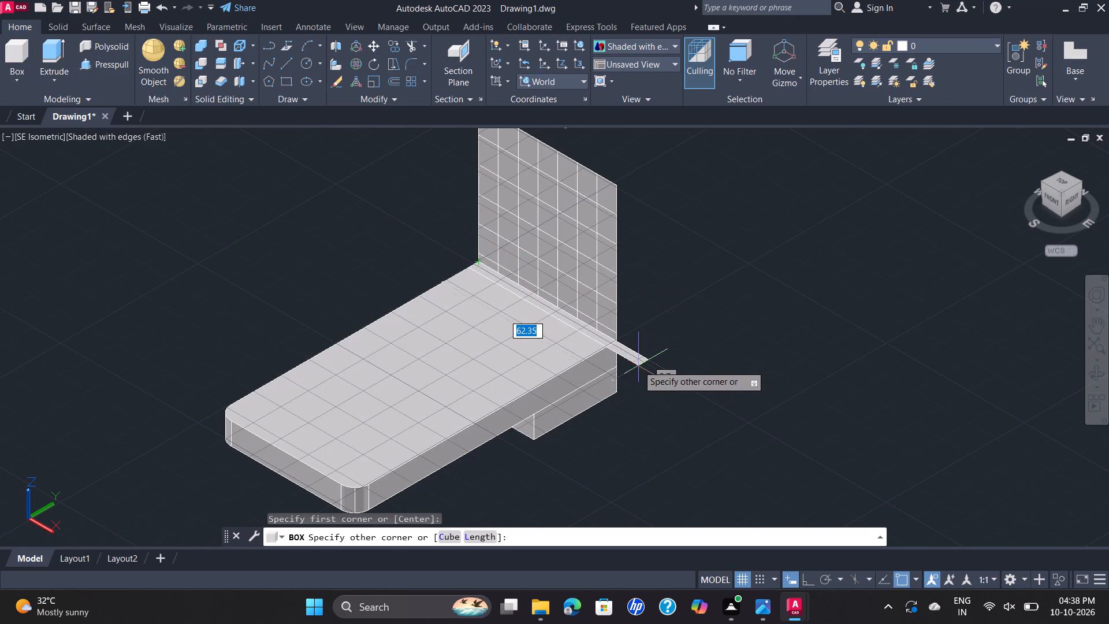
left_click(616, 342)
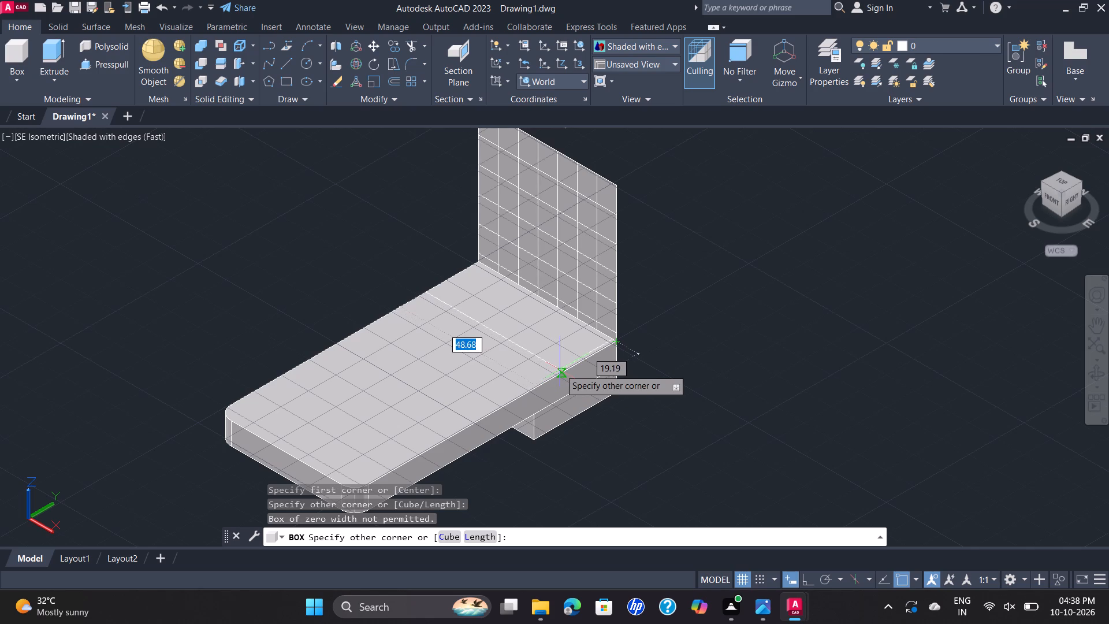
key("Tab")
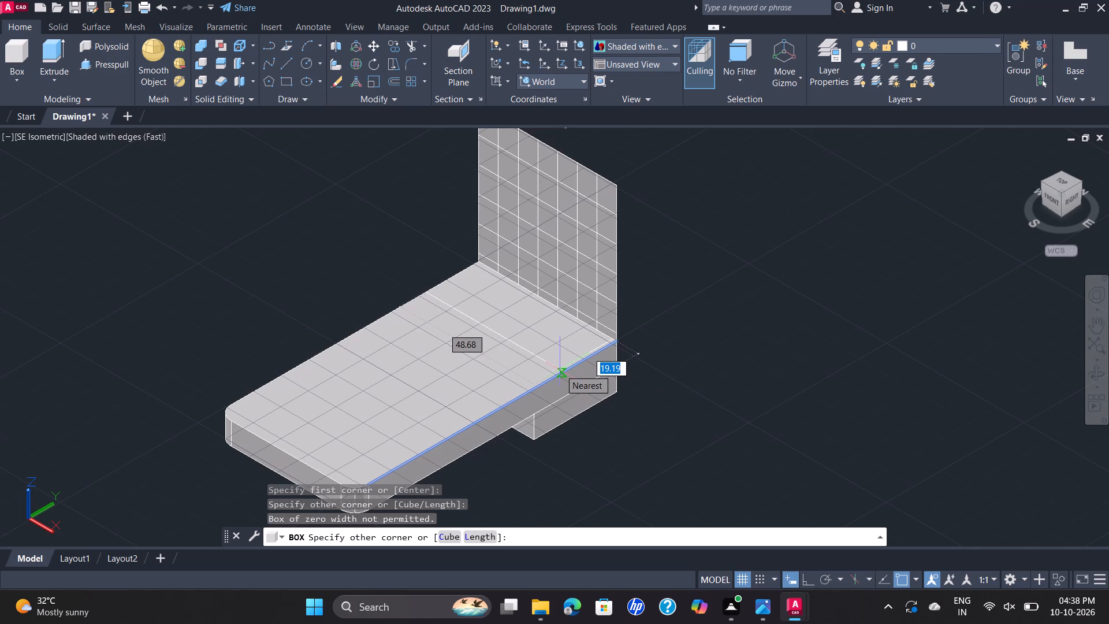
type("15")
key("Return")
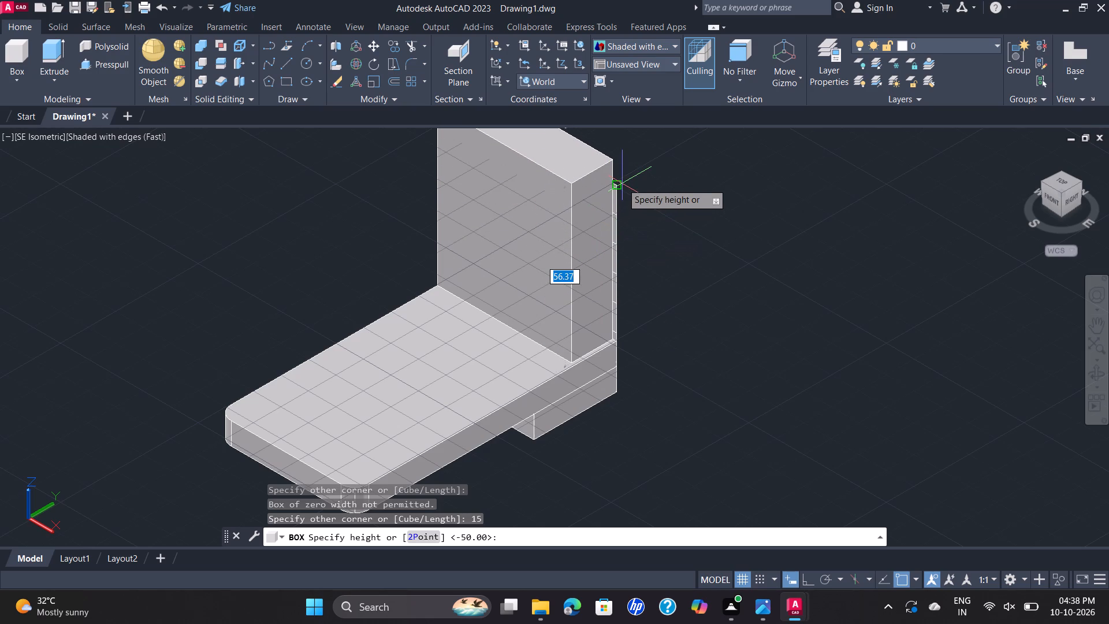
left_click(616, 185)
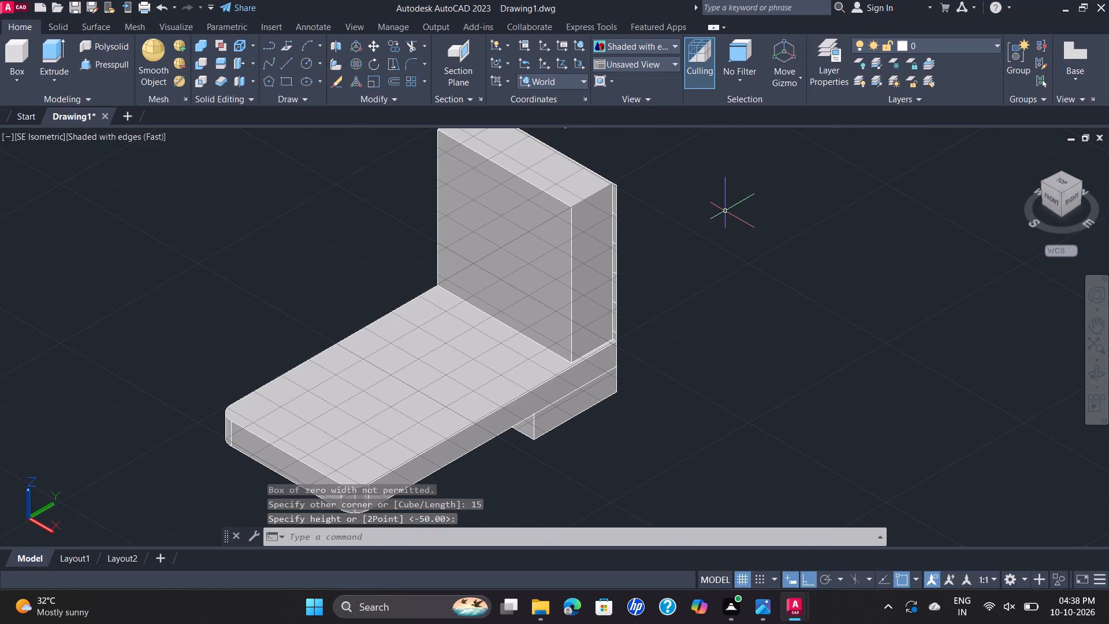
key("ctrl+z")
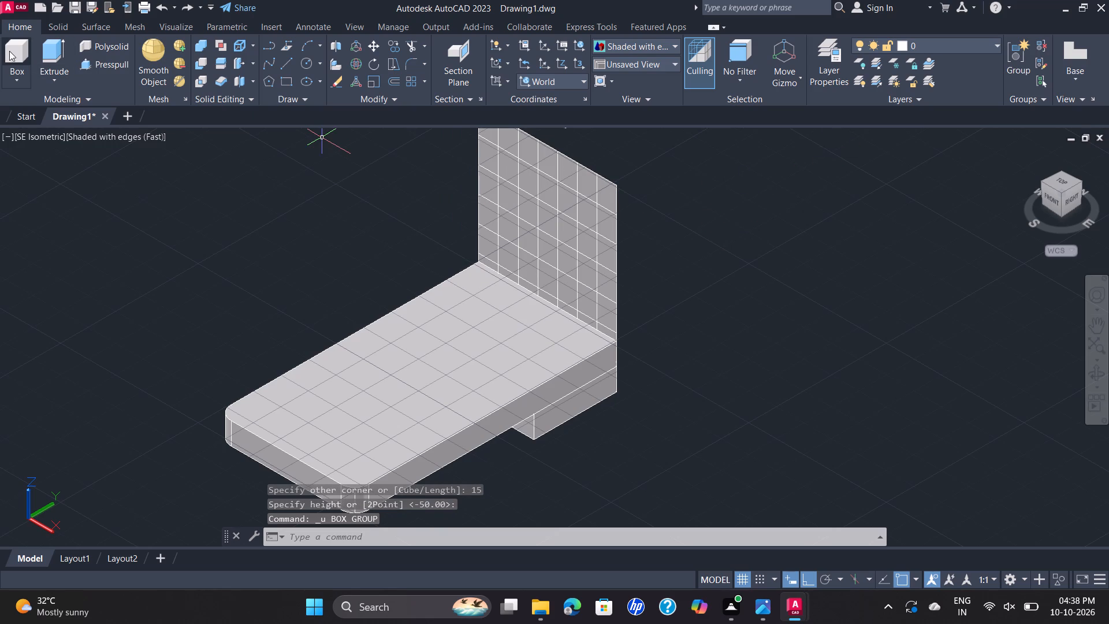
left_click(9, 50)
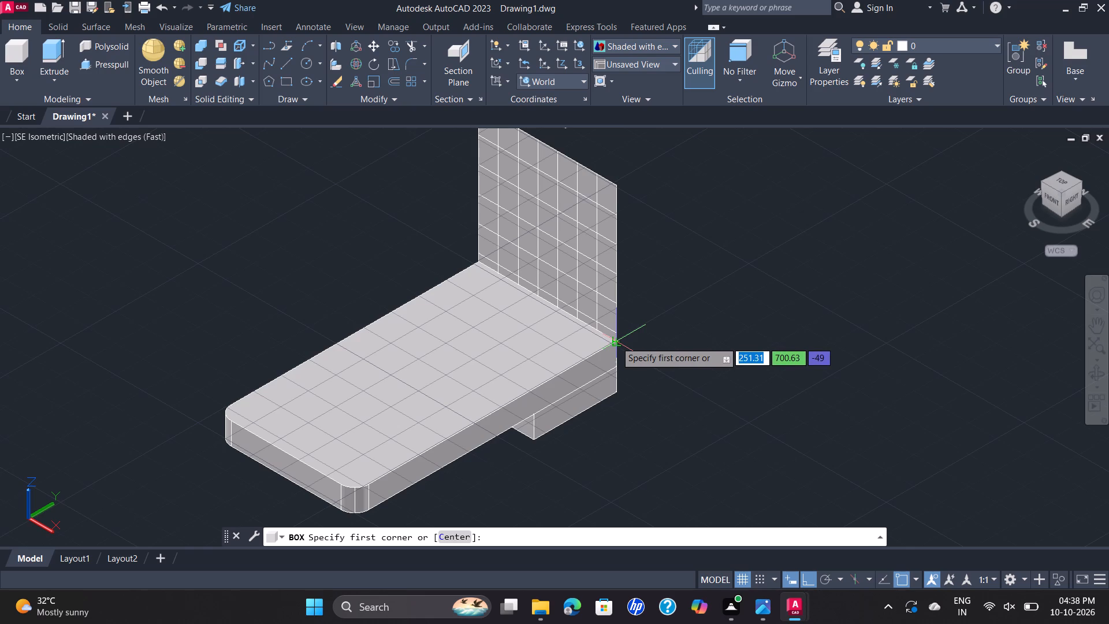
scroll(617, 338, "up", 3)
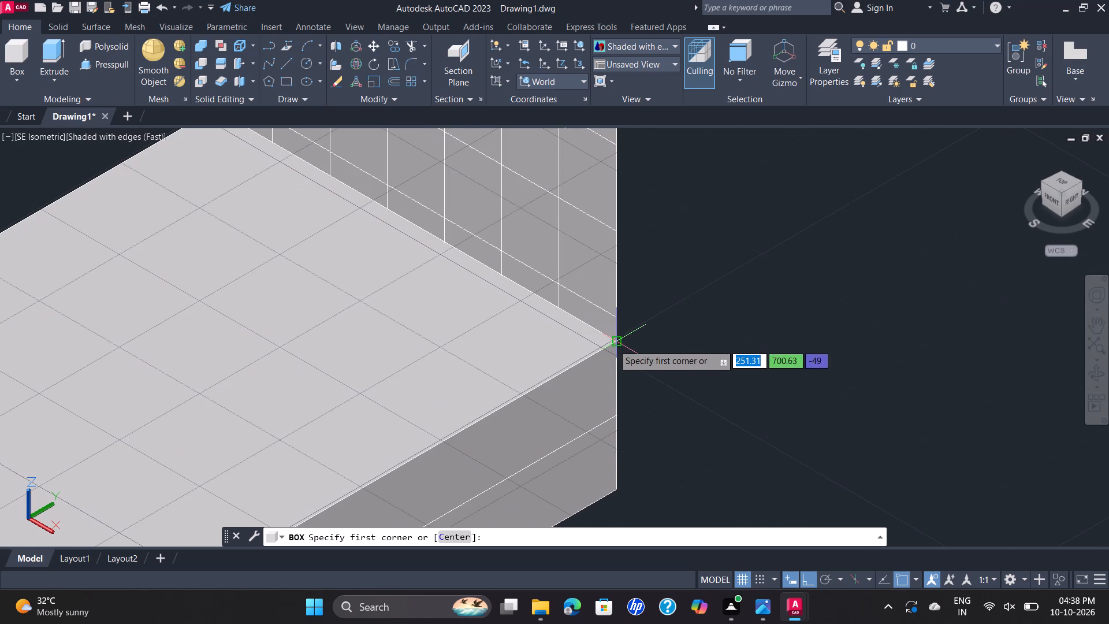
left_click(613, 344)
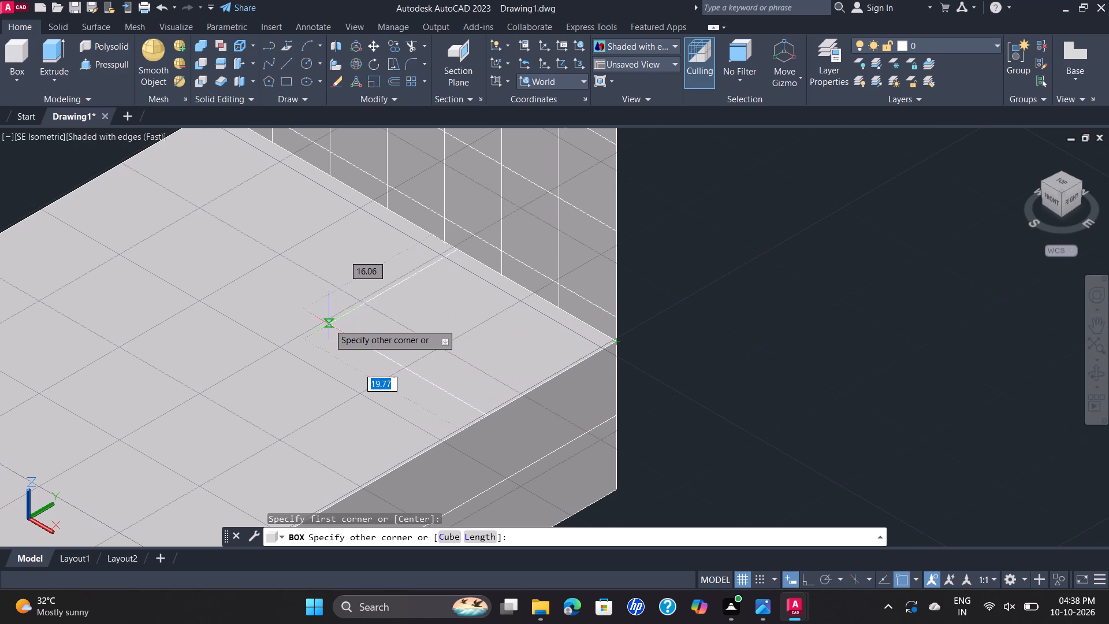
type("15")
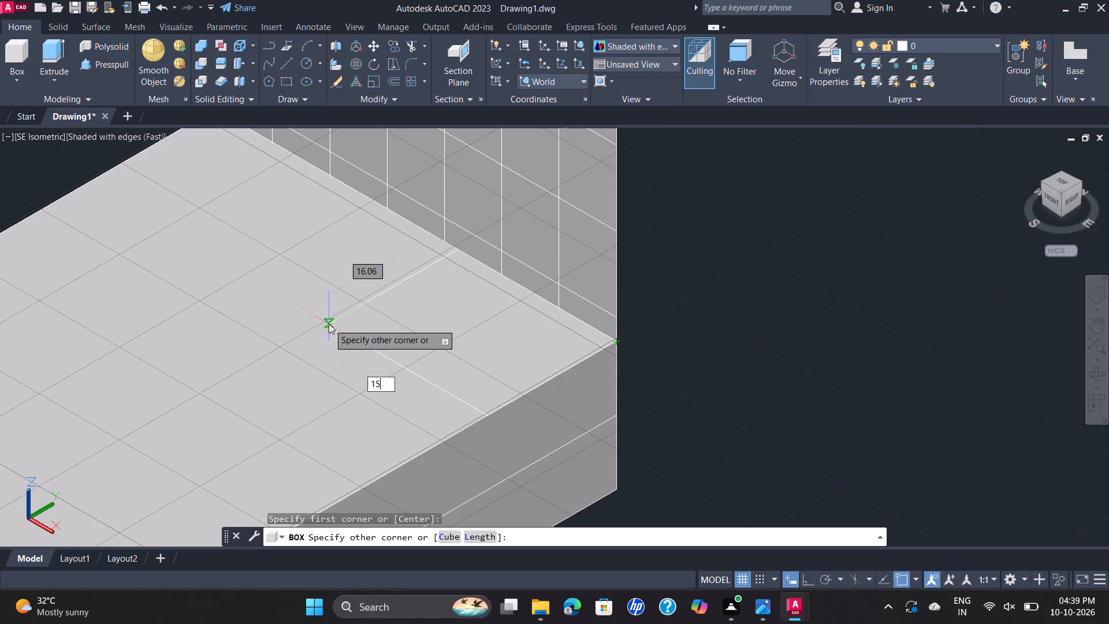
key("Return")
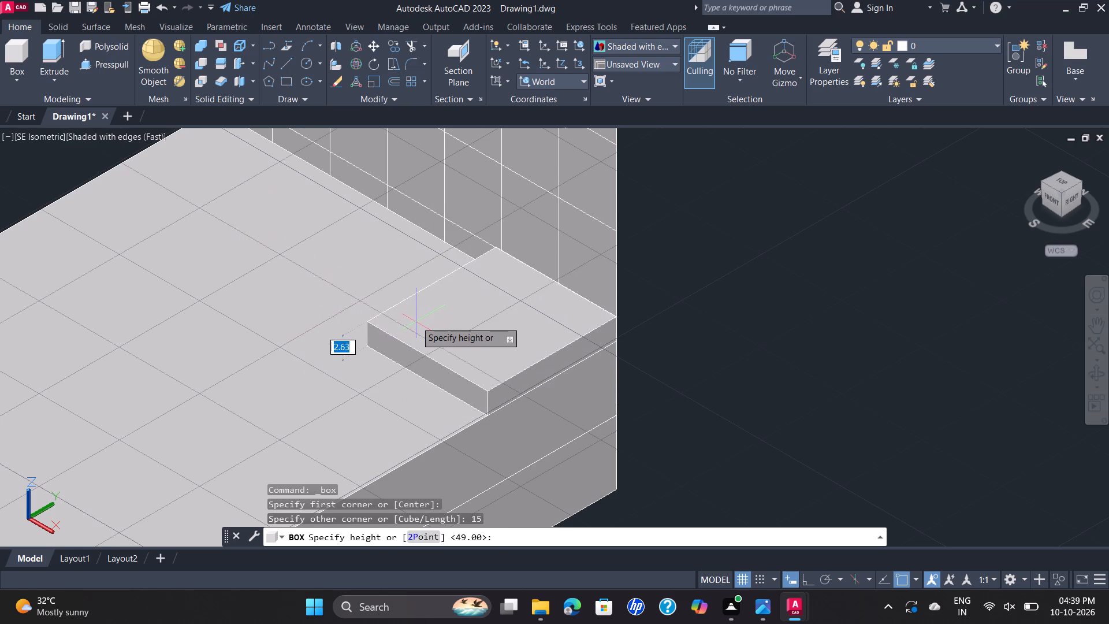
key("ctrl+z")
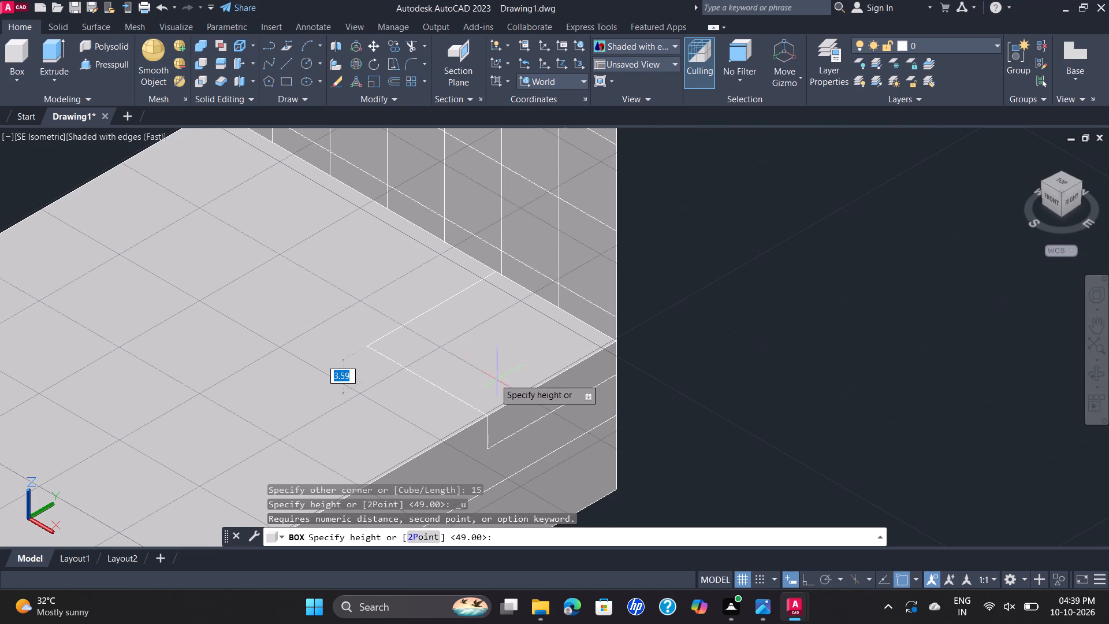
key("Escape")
Begin a box on the slab's top, running from one back corner to the other along the base of the upright surface.
left_click(20, 55)
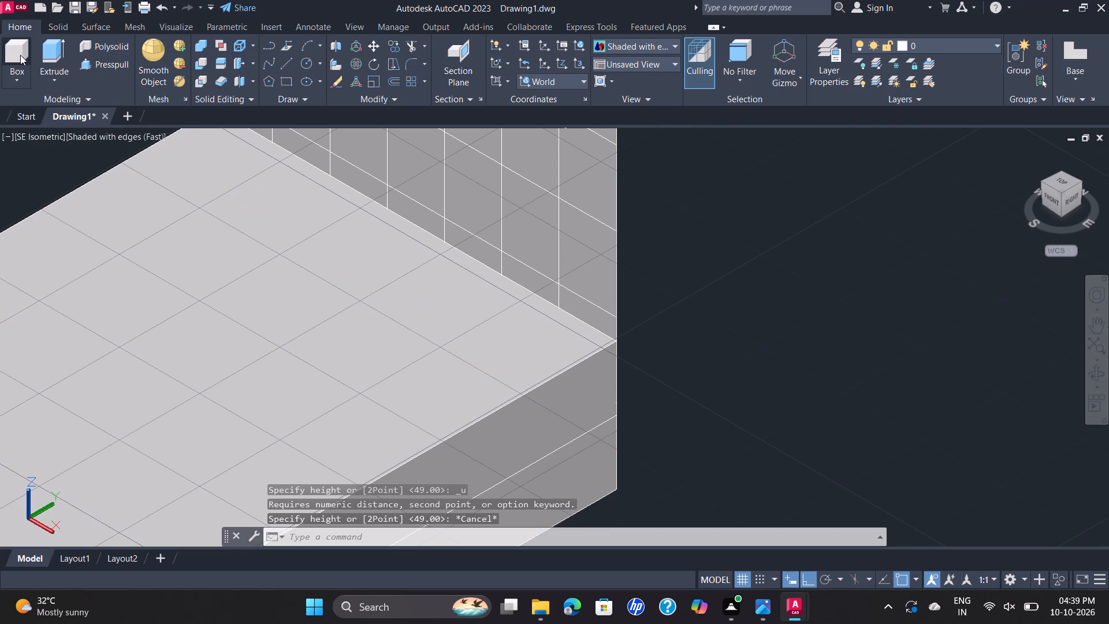
scroll(486, 263, "down", 1)
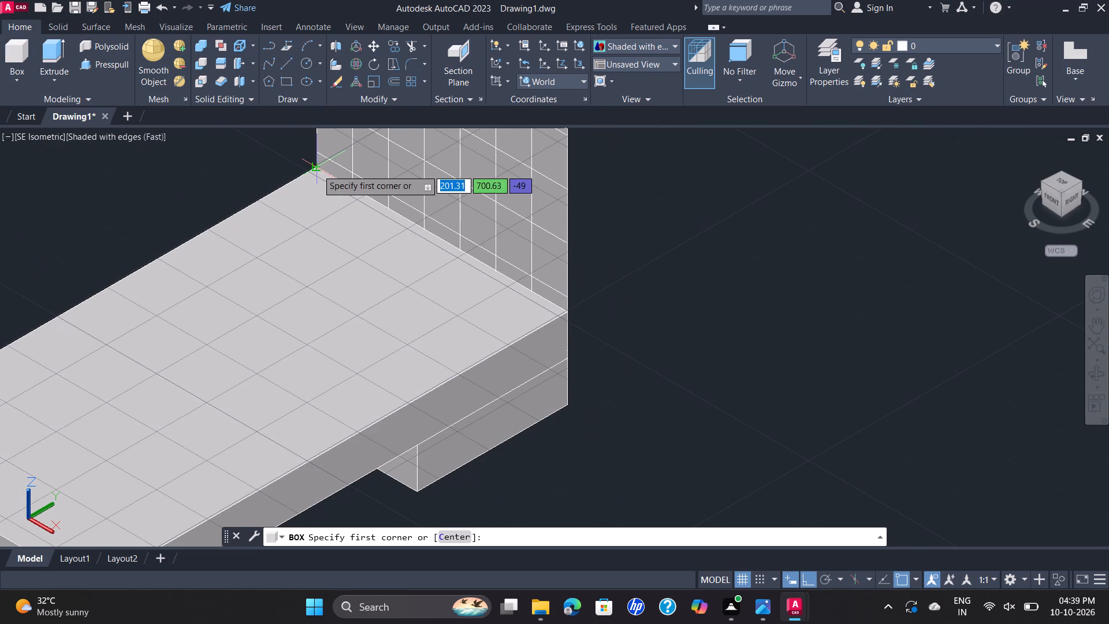
left_click(317, 169)
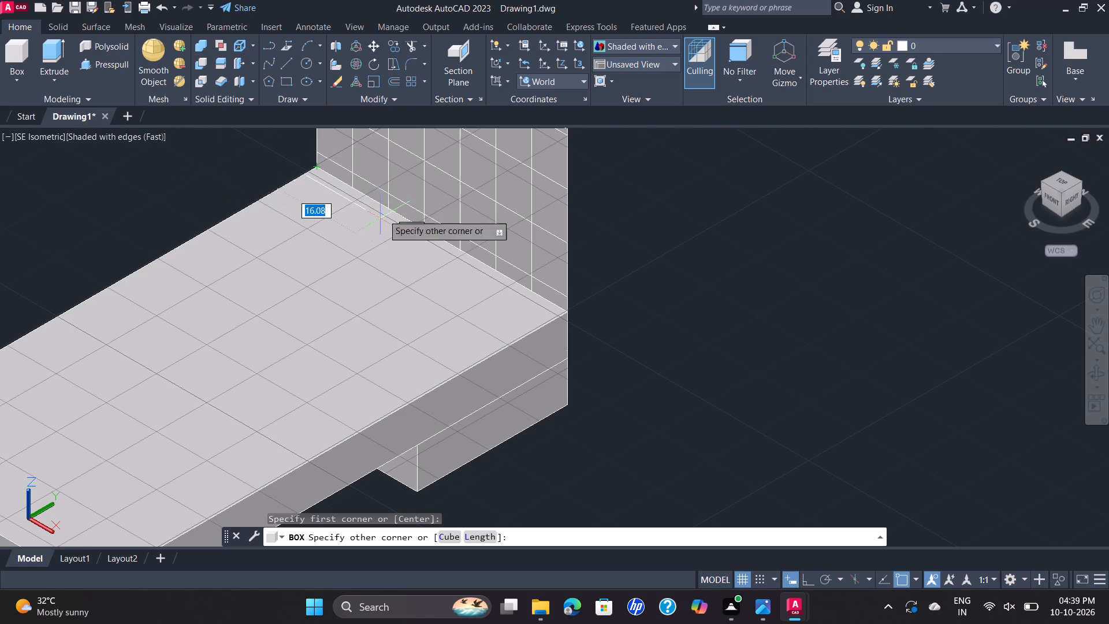
left_click(564, 312)
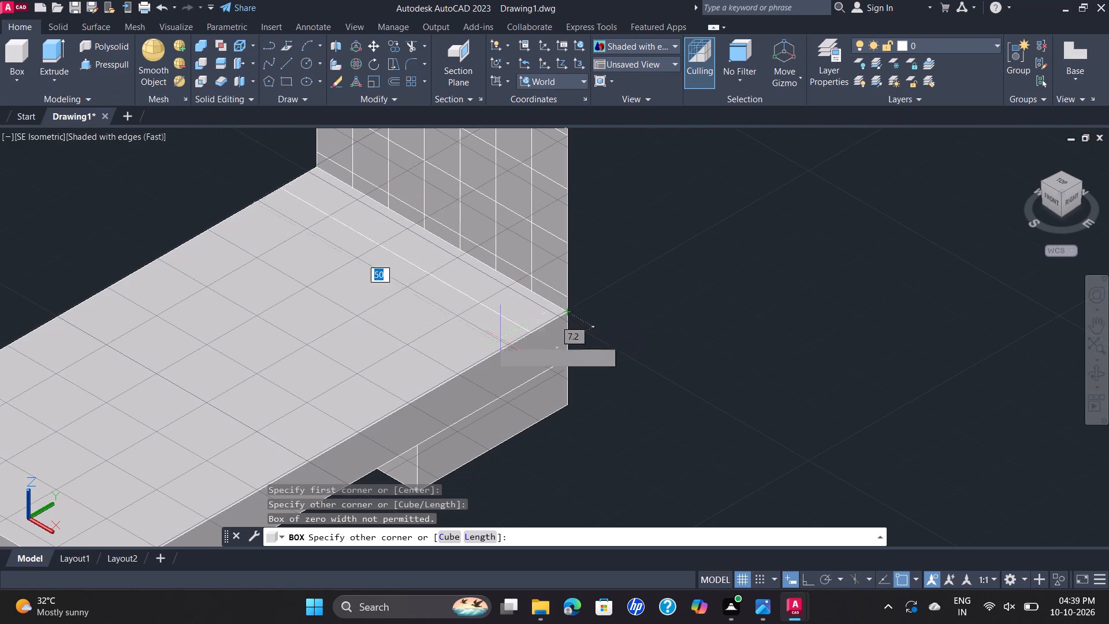
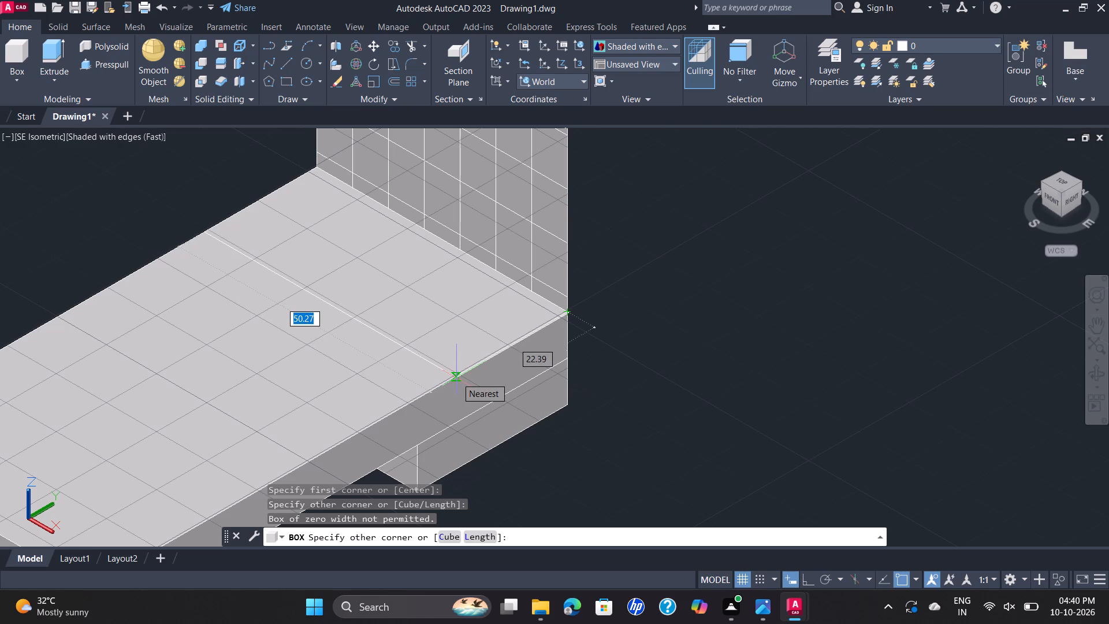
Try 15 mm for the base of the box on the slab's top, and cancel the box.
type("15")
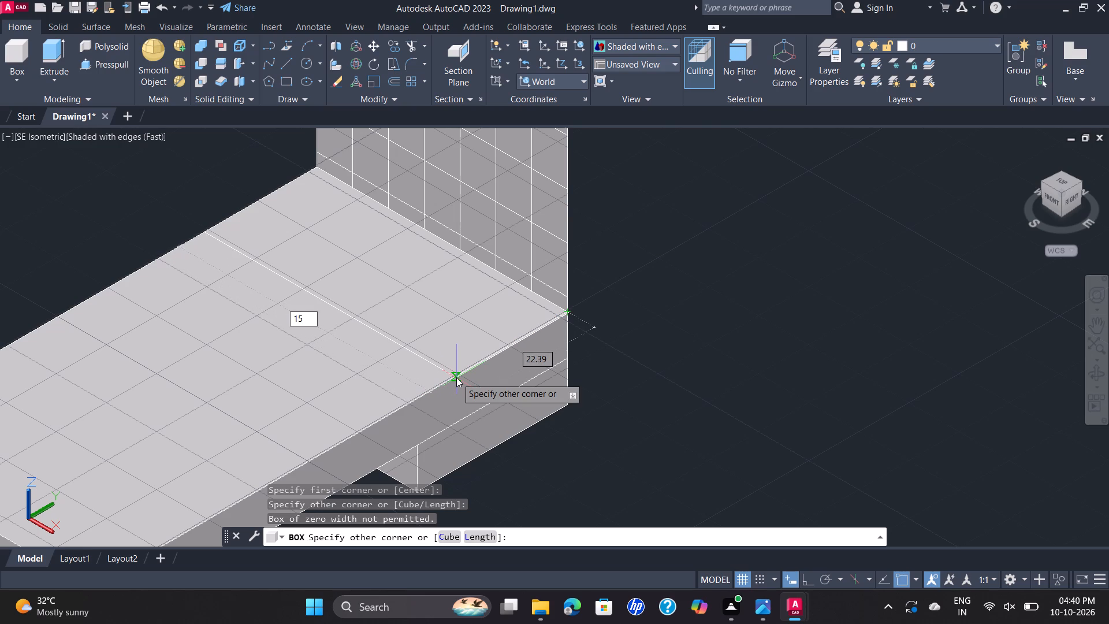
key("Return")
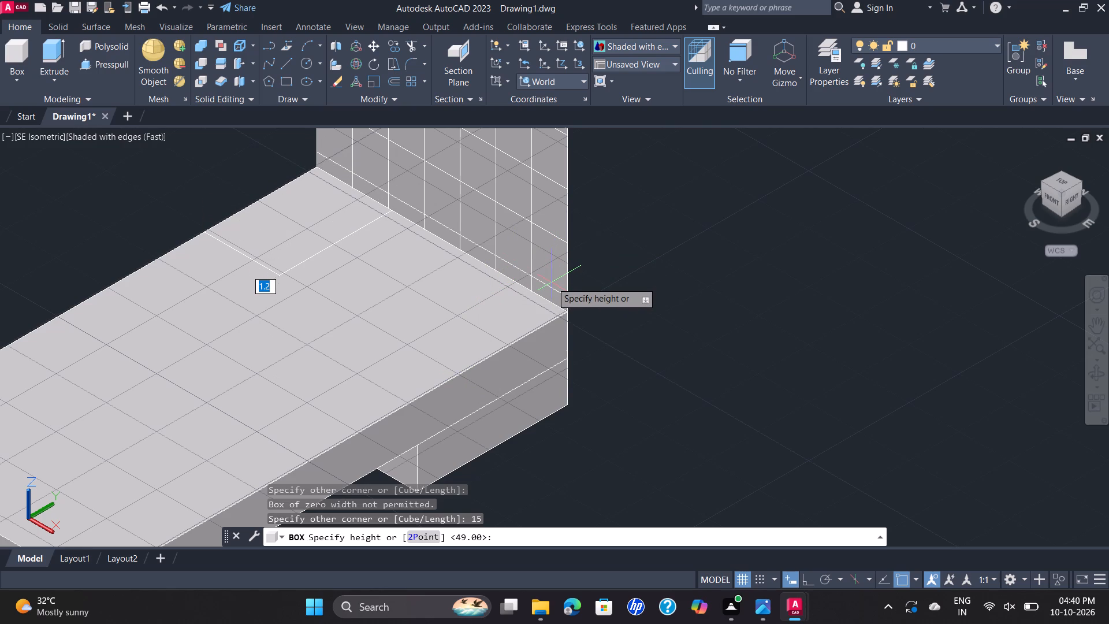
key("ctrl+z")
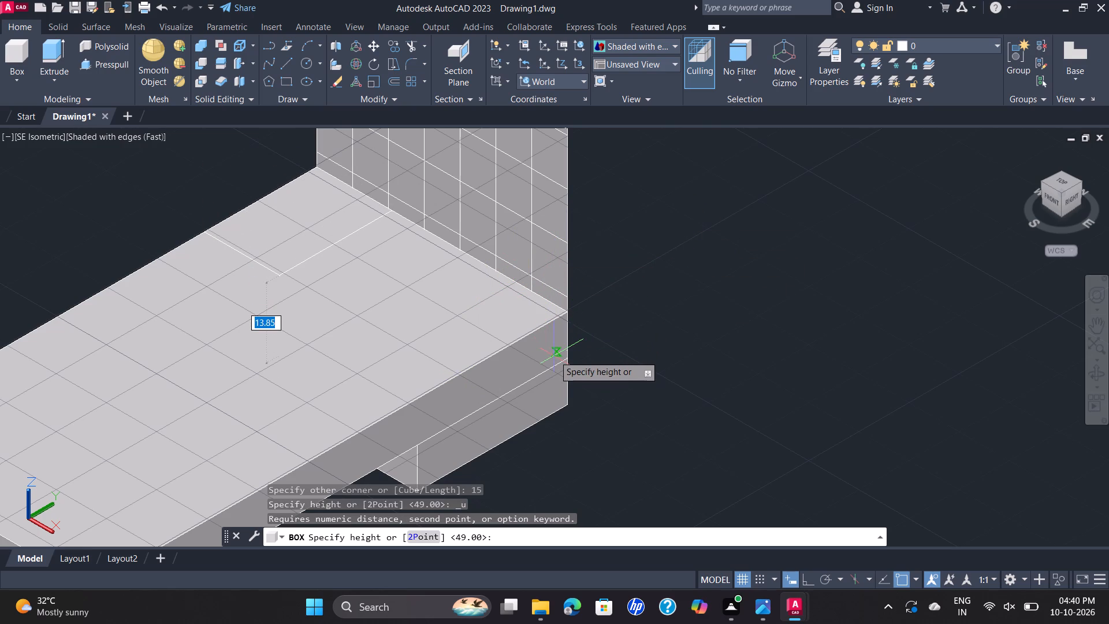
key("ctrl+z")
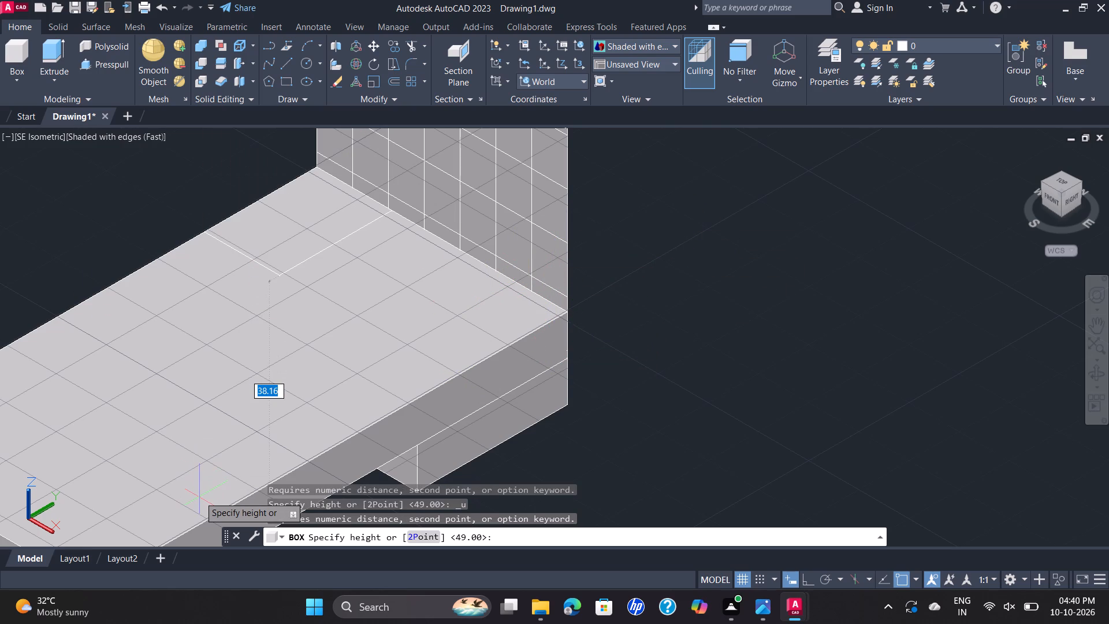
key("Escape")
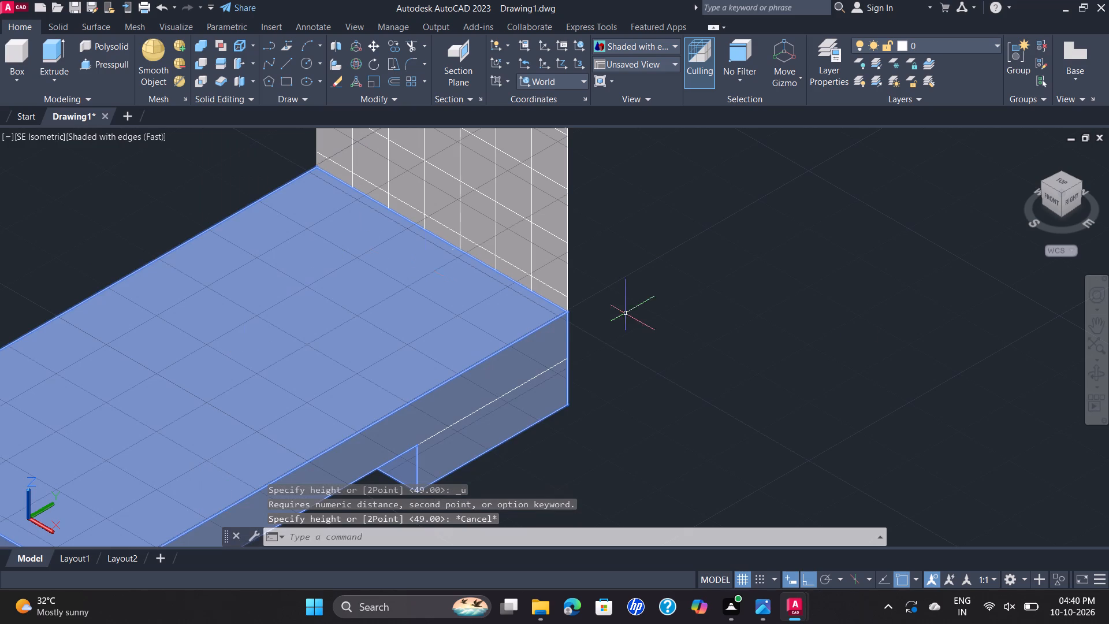
Erase the upright surface at the back of the slab.
left_click(506, 217)
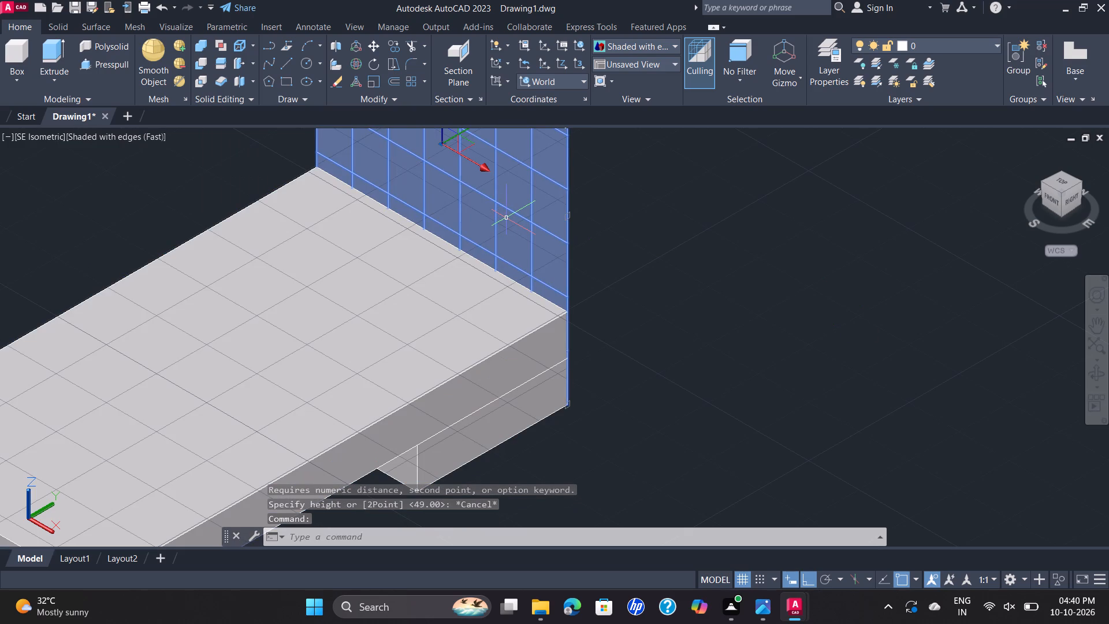
key("Delete")
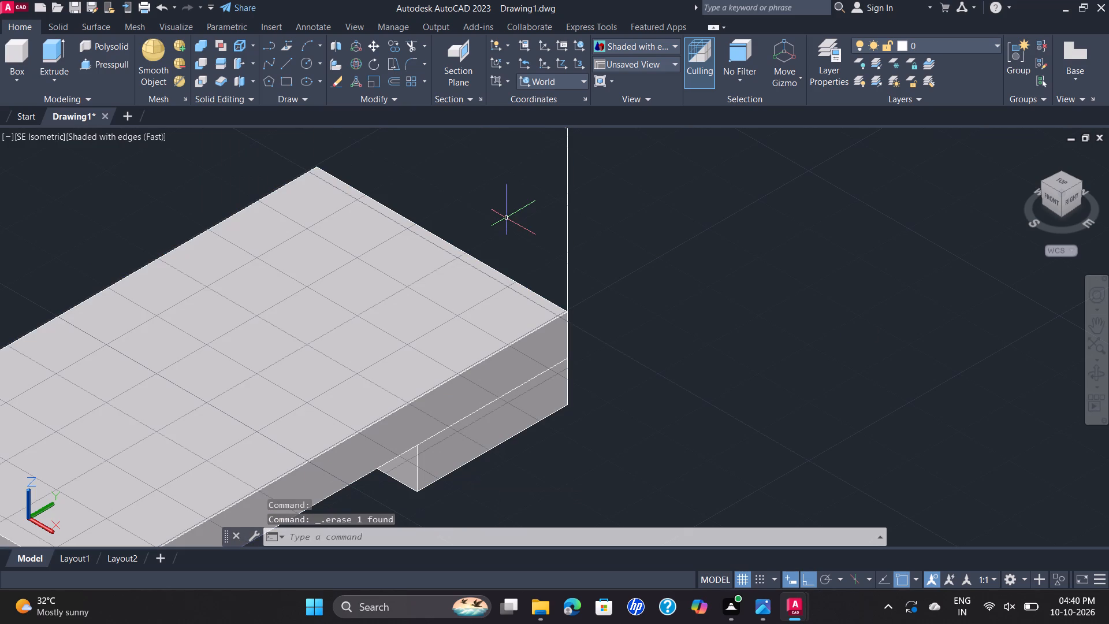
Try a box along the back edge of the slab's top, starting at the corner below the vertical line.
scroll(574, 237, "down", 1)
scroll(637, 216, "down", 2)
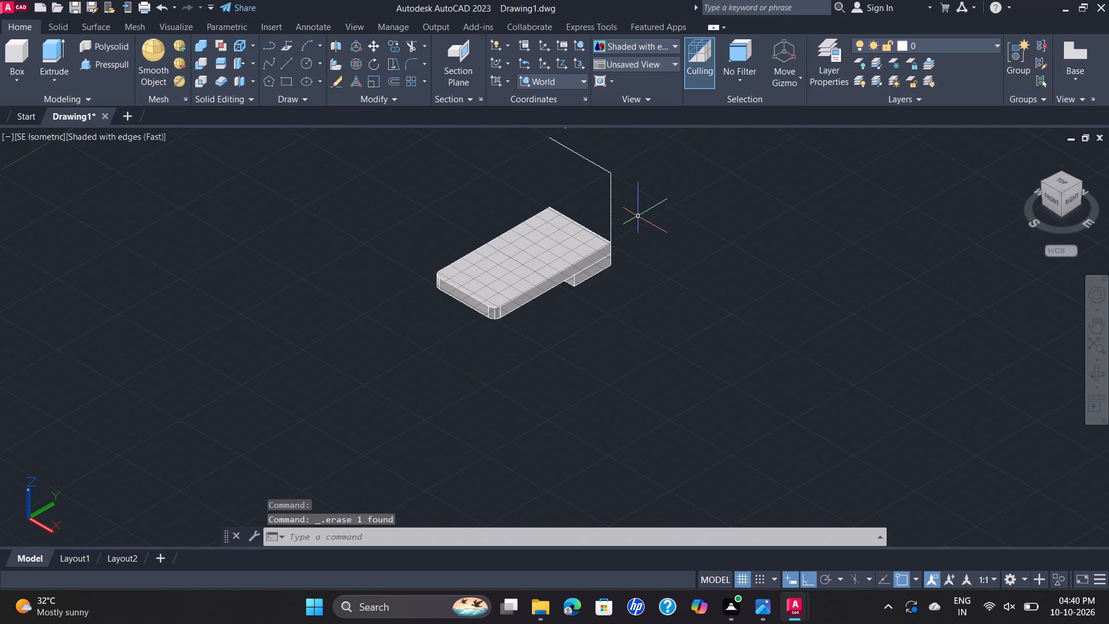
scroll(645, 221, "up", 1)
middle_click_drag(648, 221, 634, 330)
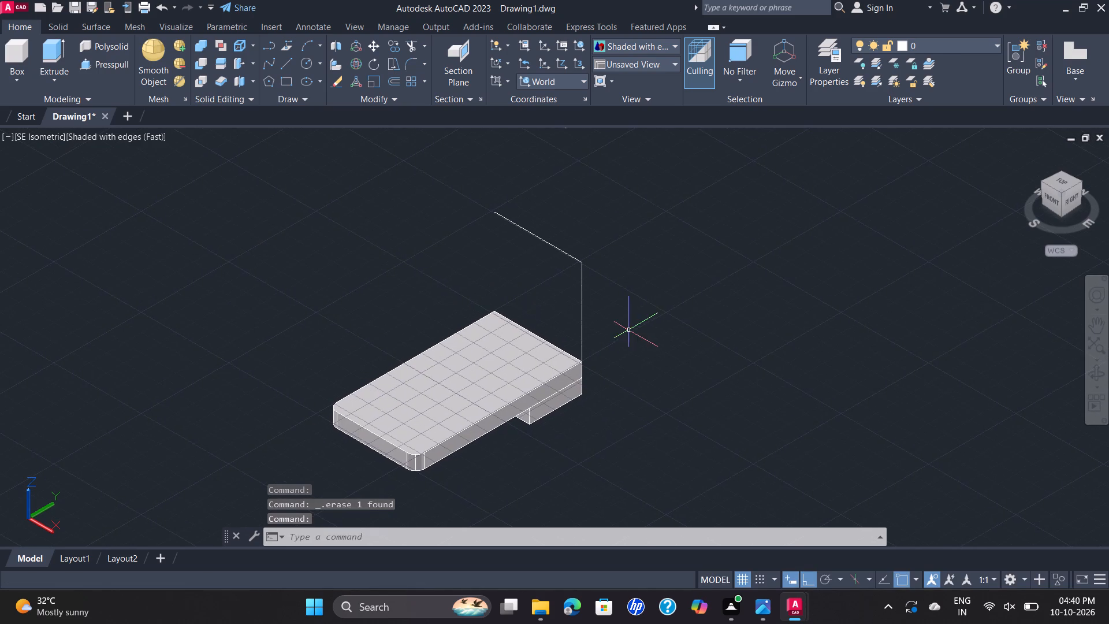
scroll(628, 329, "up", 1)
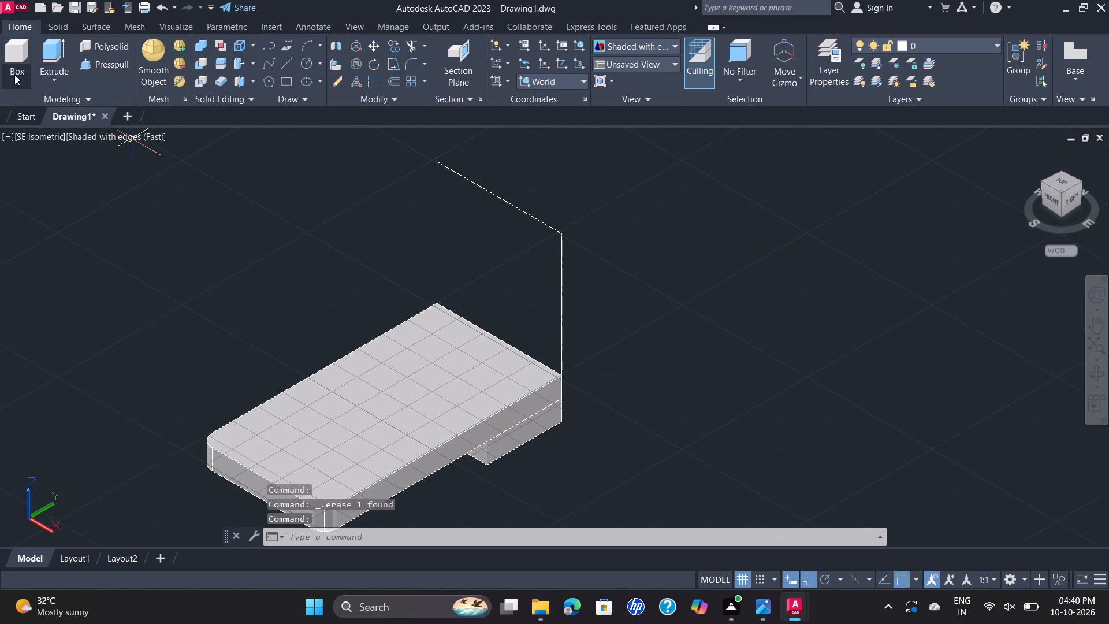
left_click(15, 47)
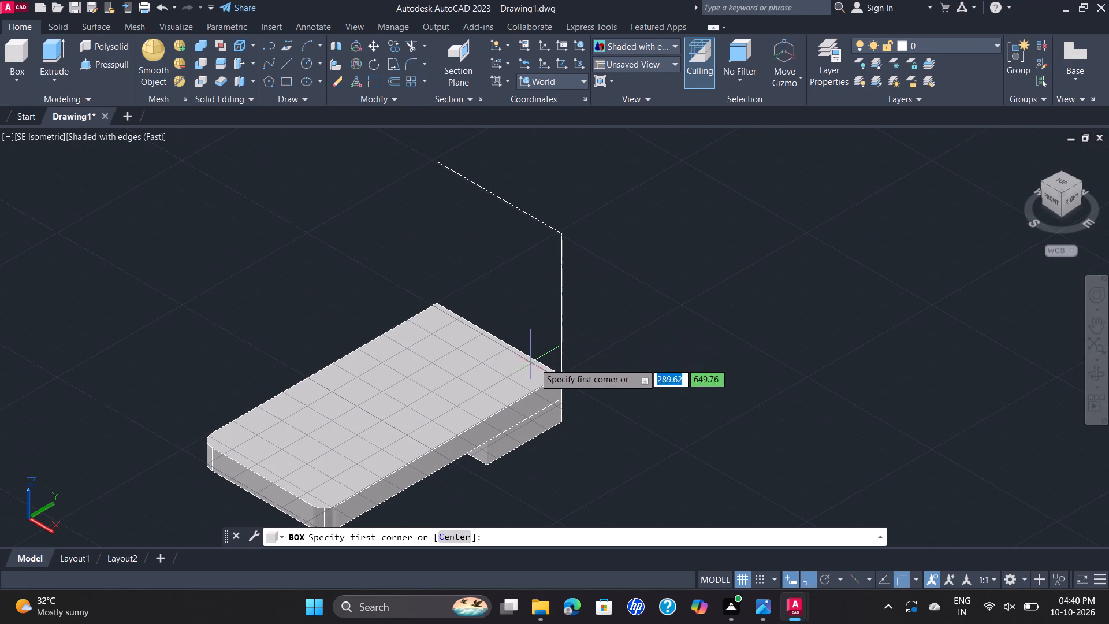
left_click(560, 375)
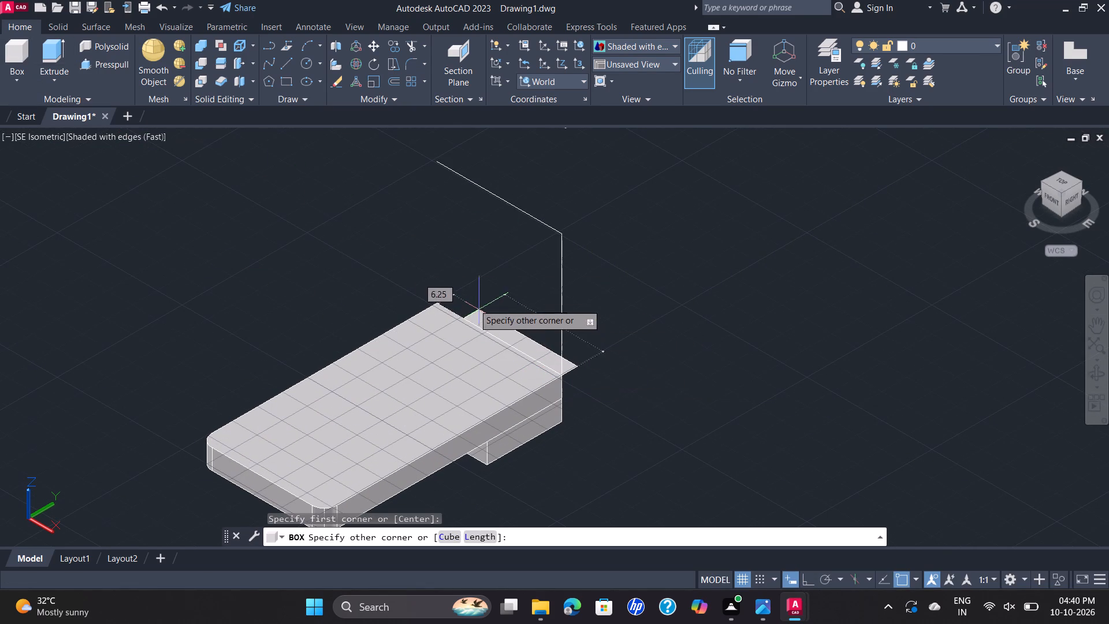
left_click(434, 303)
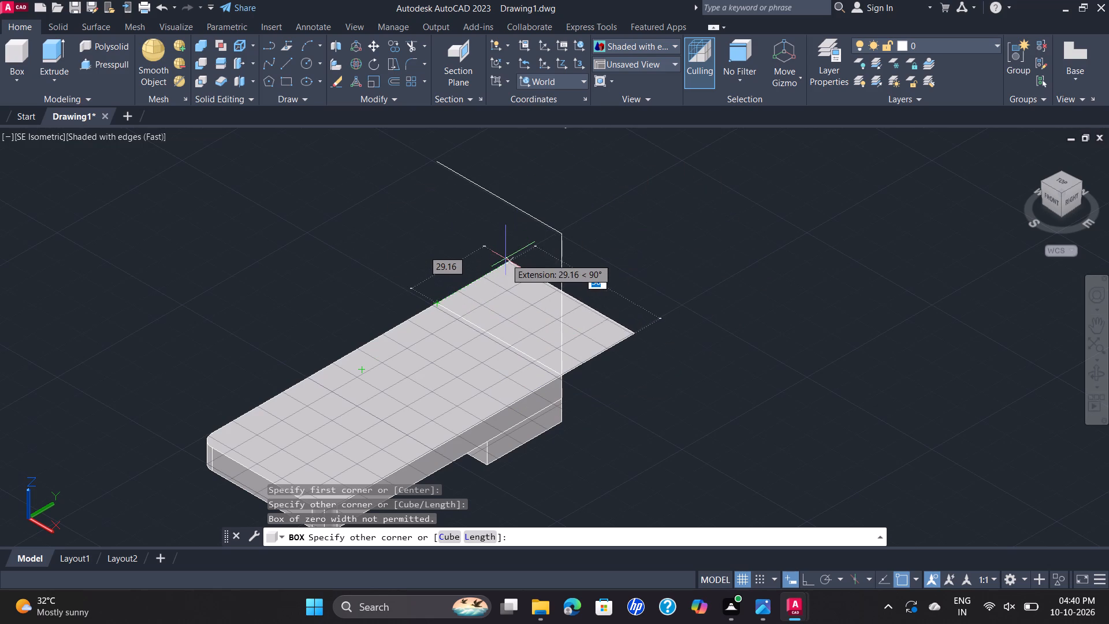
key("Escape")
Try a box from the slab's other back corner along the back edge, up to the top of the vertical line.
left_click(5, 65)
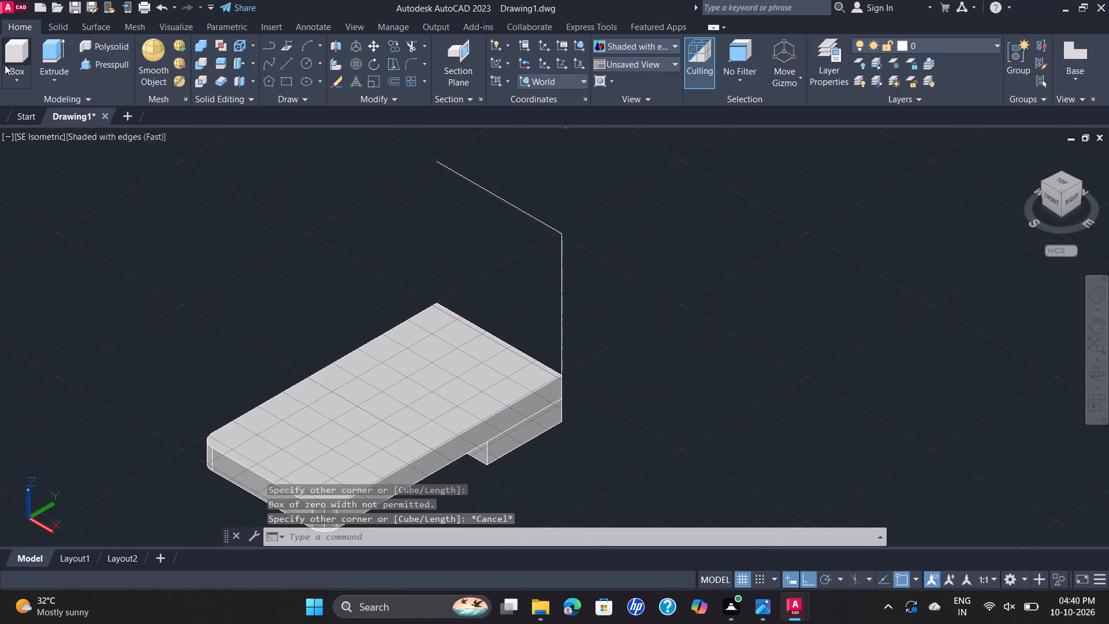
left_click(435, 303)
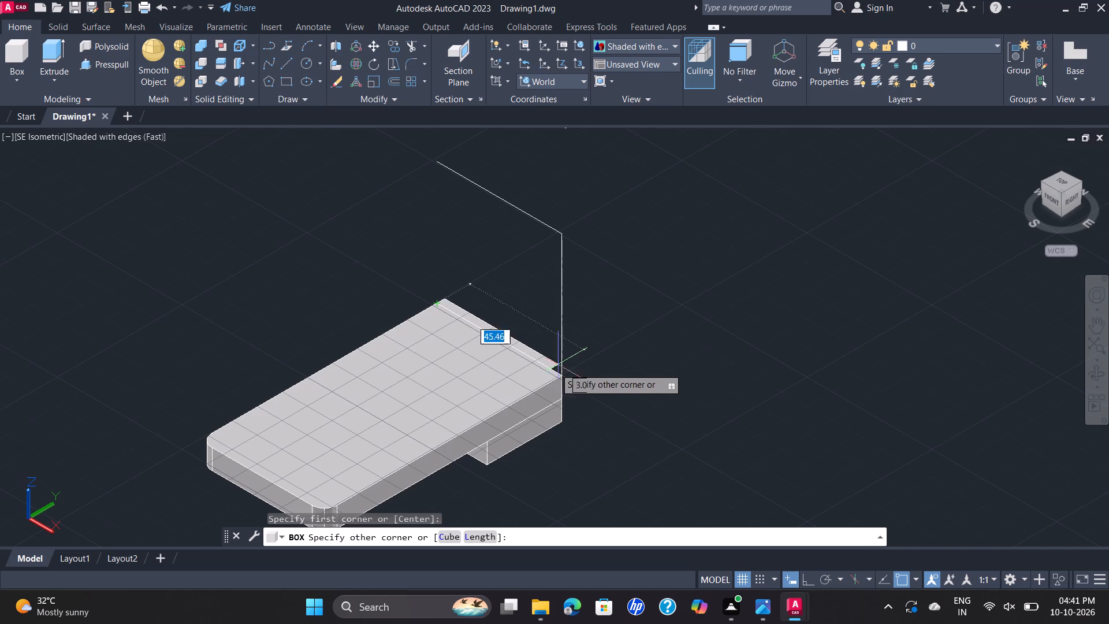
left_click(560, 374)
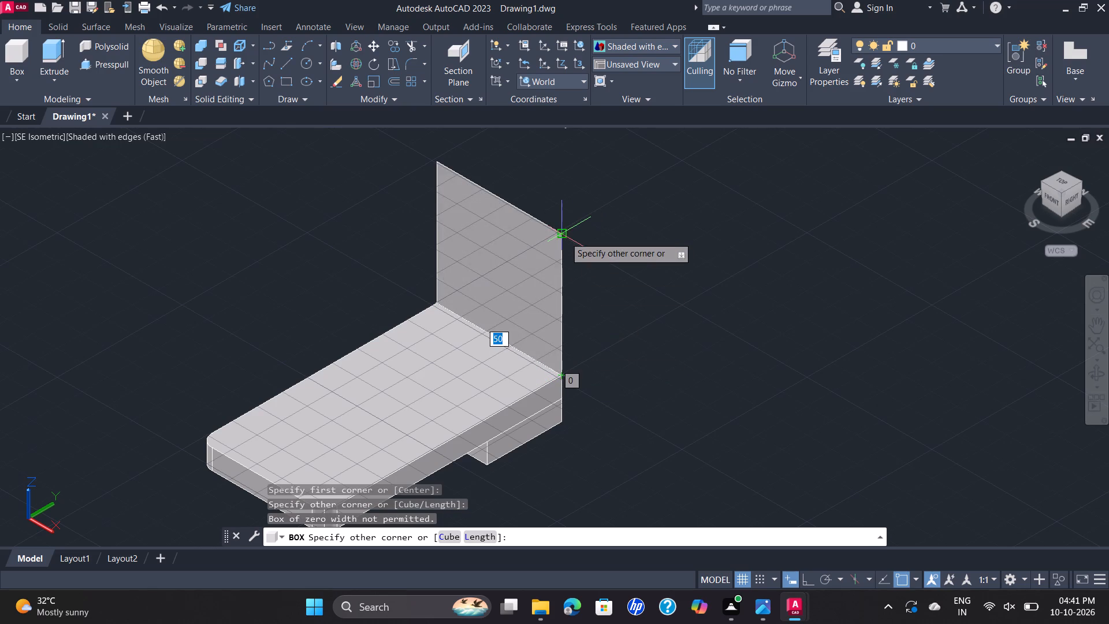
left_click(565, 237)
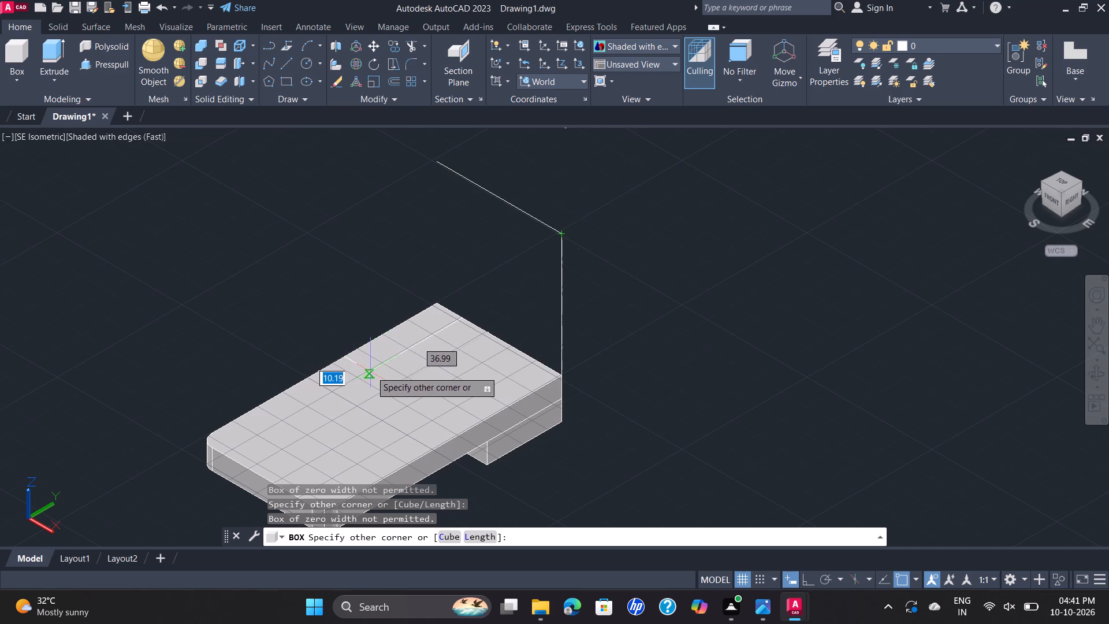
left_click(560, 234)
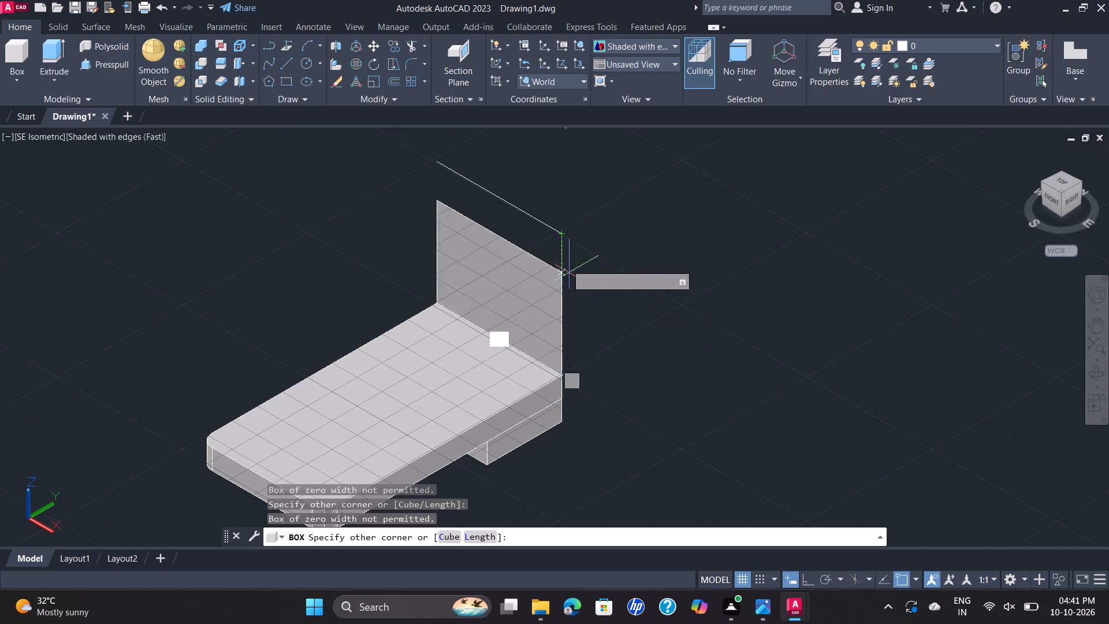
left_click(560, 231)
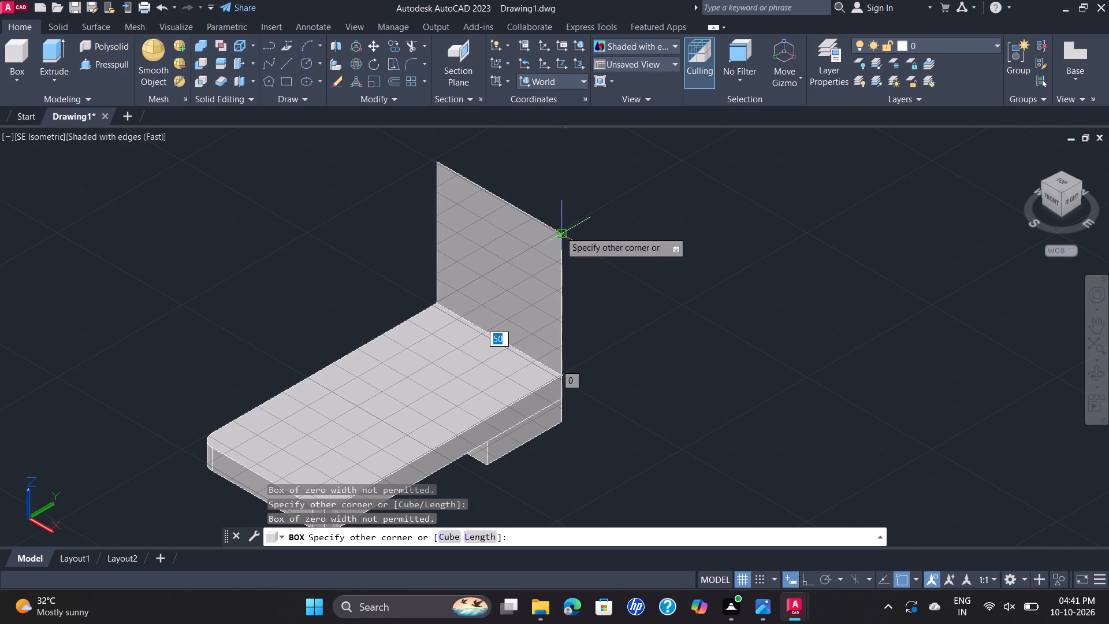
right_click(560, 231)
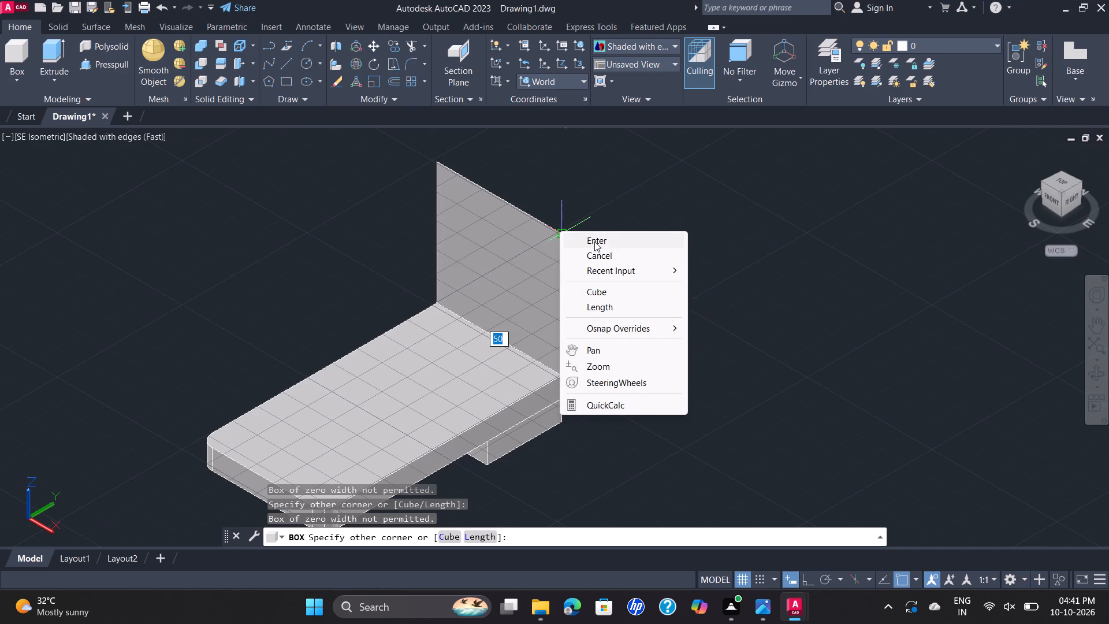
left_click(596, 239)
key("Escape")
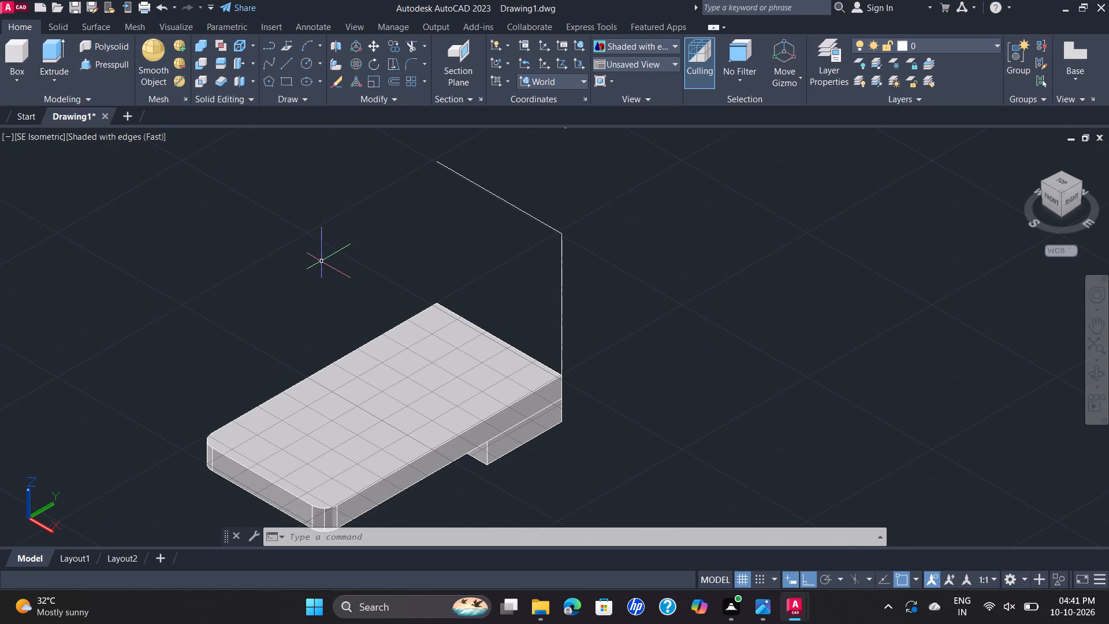
Begin a box in the empty space beside the slab, clear of the upright outline.
left_click(13, 61)
left_click(641, 285)
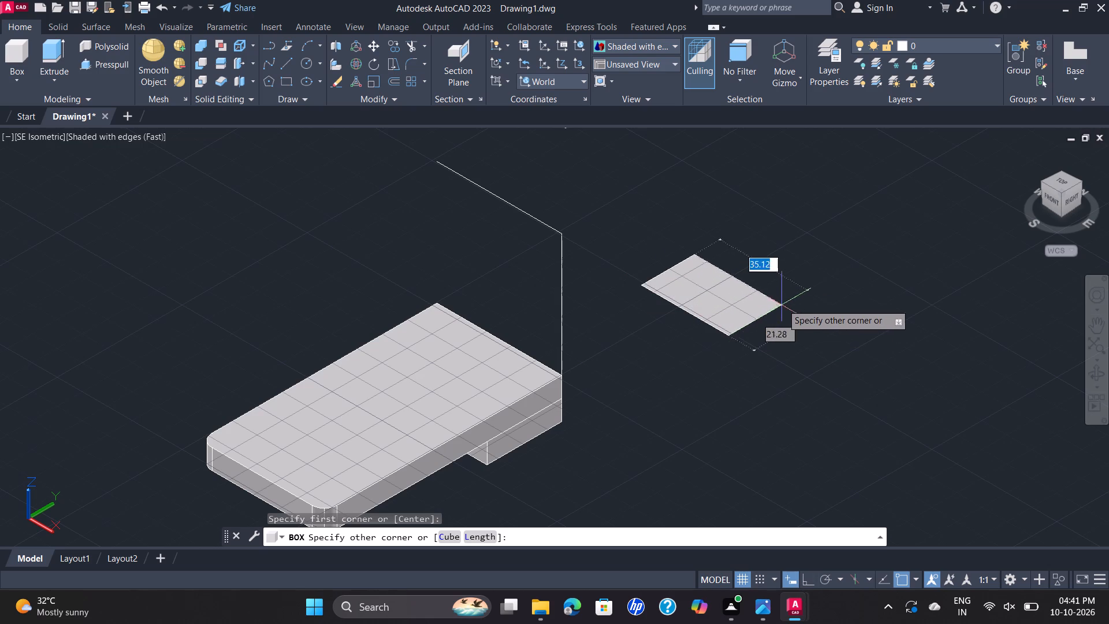
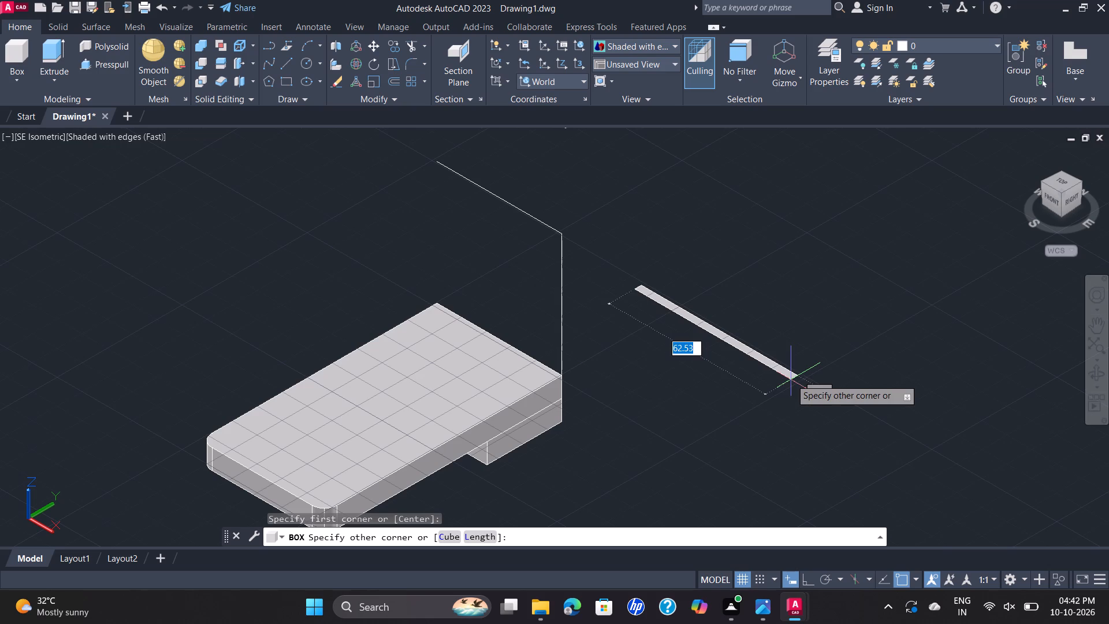
Draw the upright wall as a box from the upright outline's top edge, 15 mm thick and 49 mm down to the slab's top.
key("Escape")
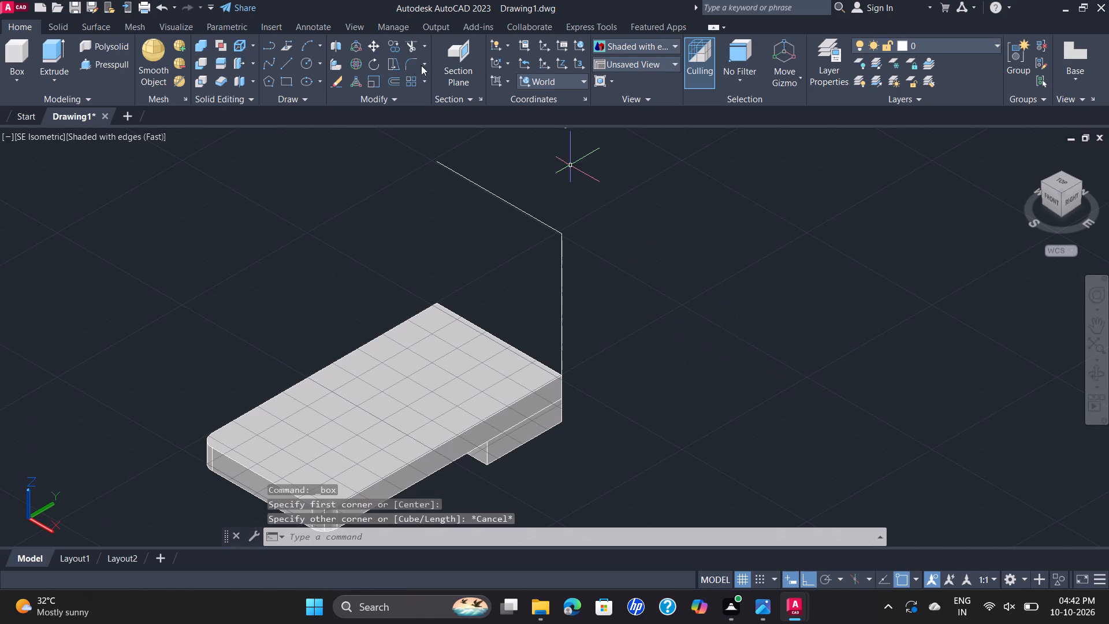
left_click(14, 59)
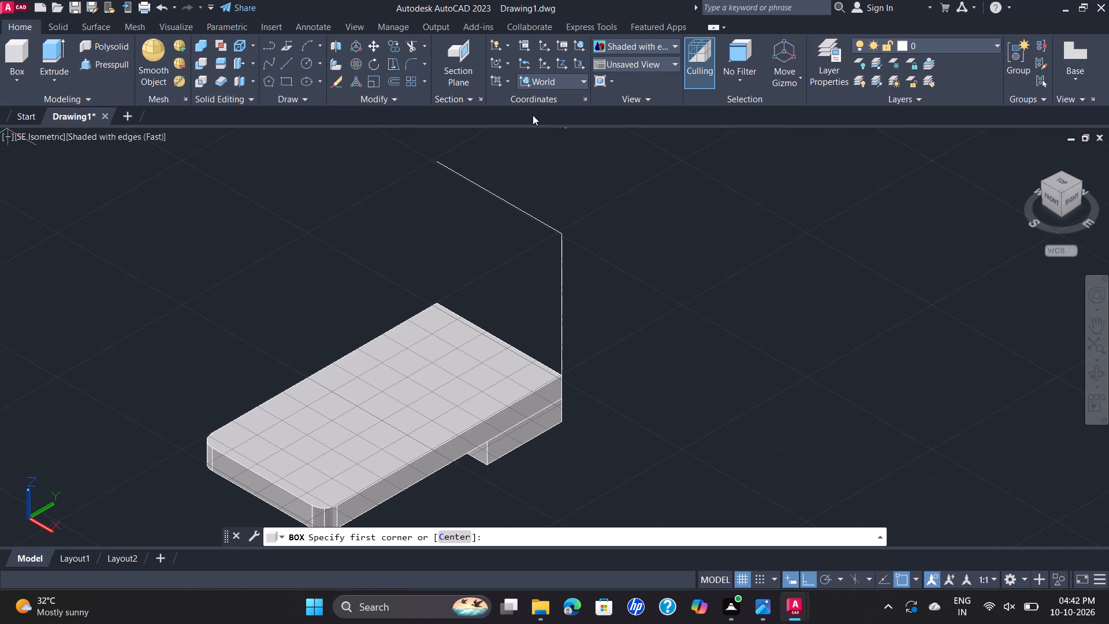
left_click(563, 235)
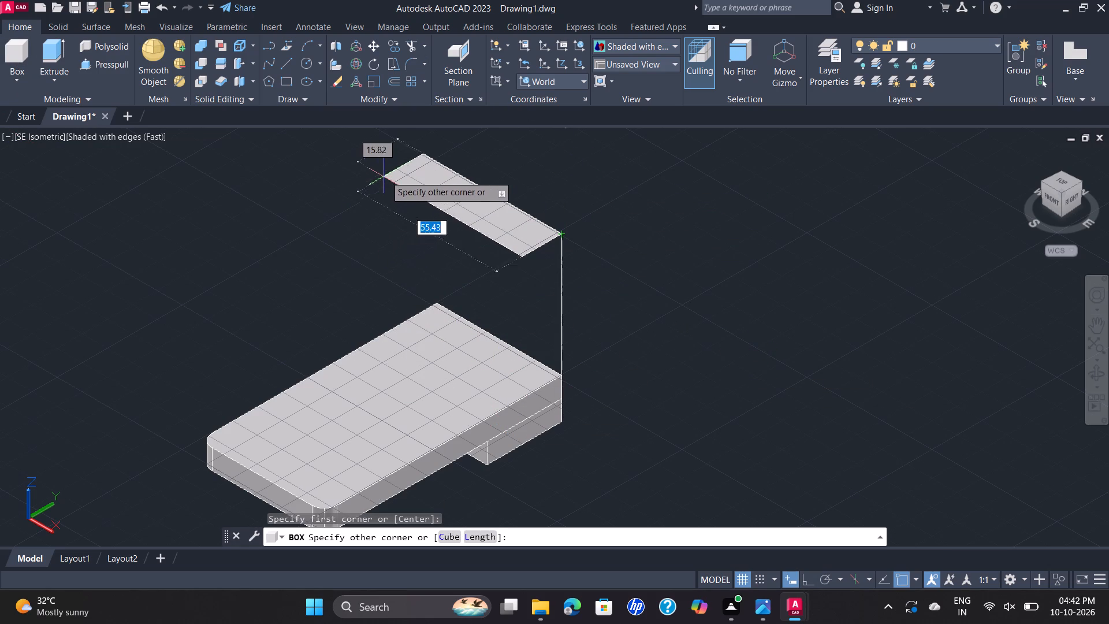
left_click(433, 161)
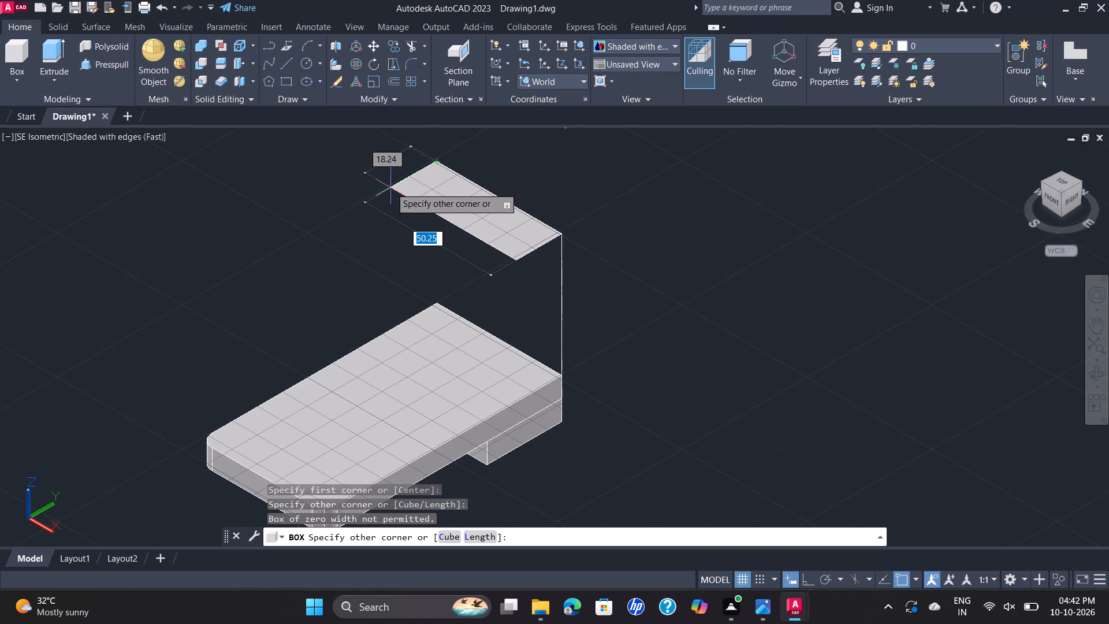
key("Tab")
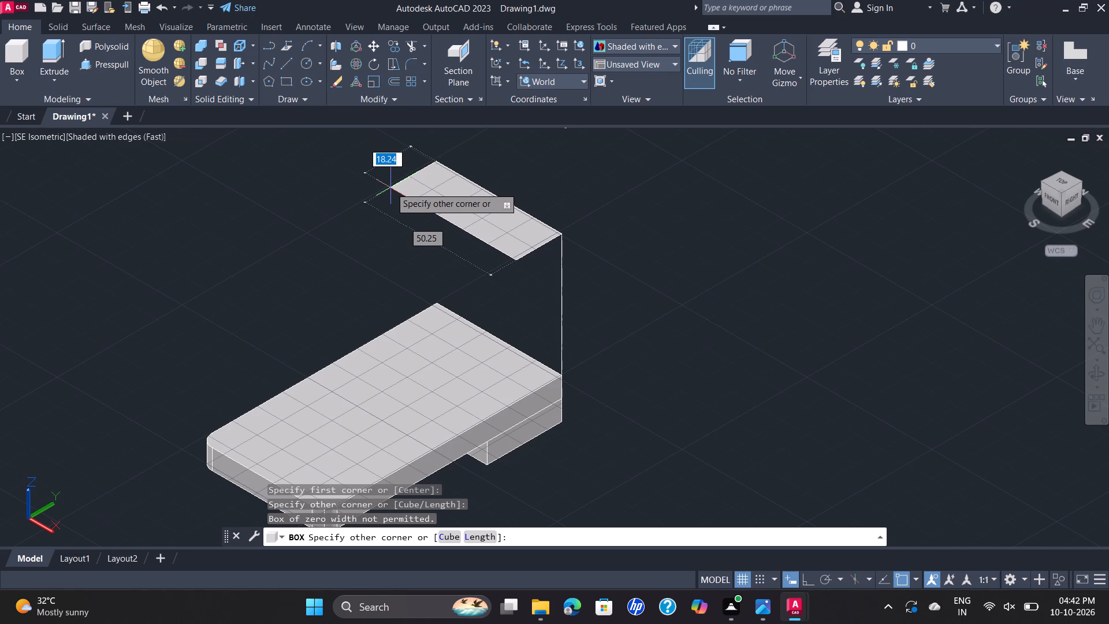
type("15")
key("Return")
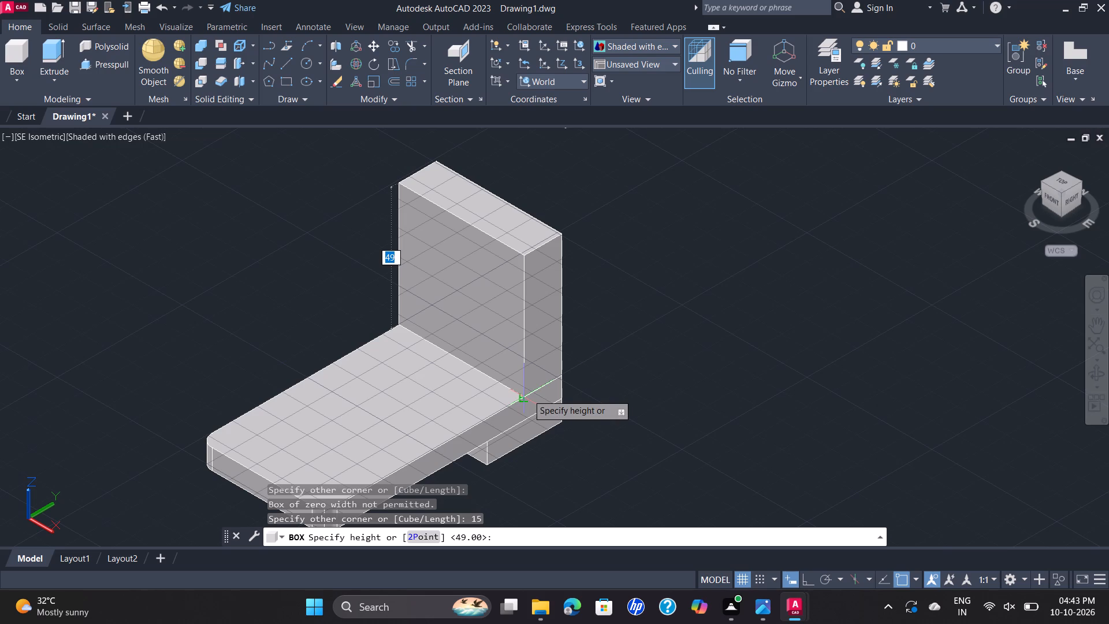
left_click(527, 394)
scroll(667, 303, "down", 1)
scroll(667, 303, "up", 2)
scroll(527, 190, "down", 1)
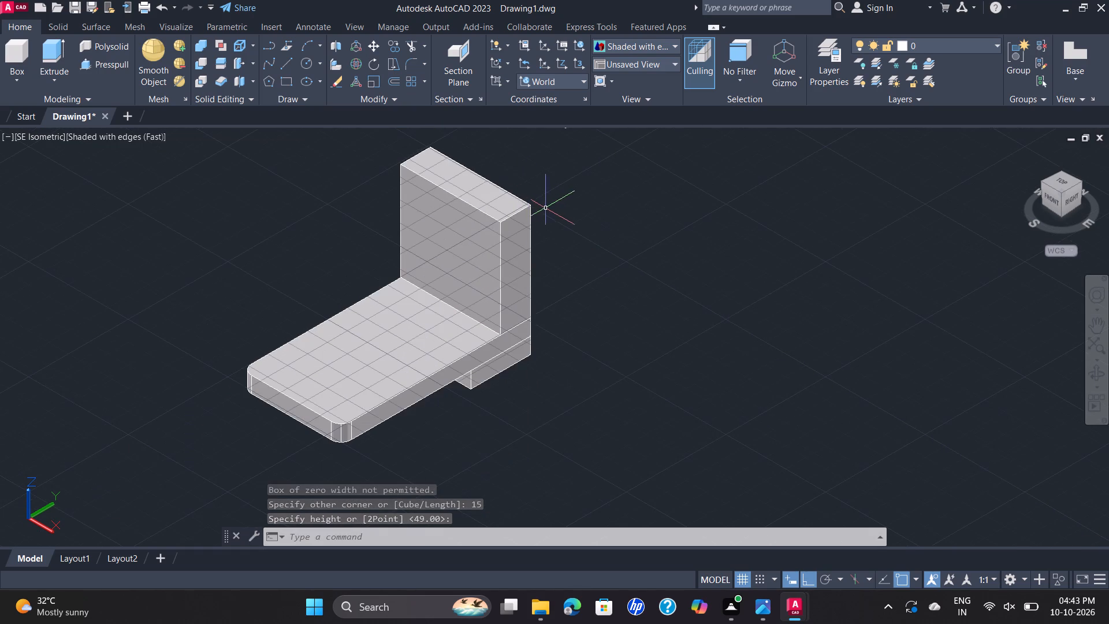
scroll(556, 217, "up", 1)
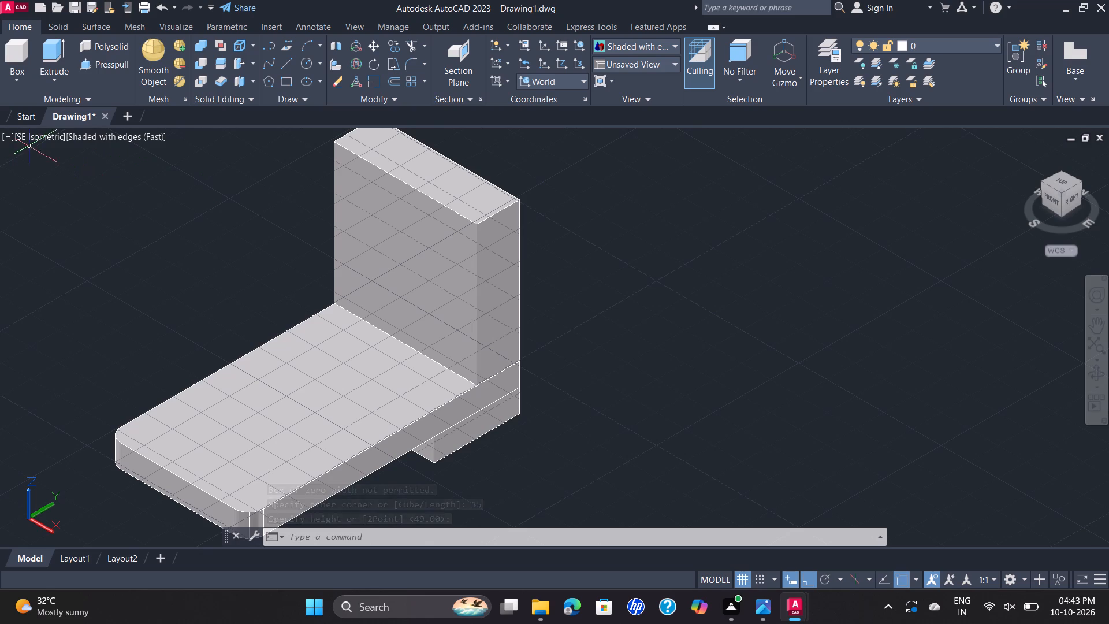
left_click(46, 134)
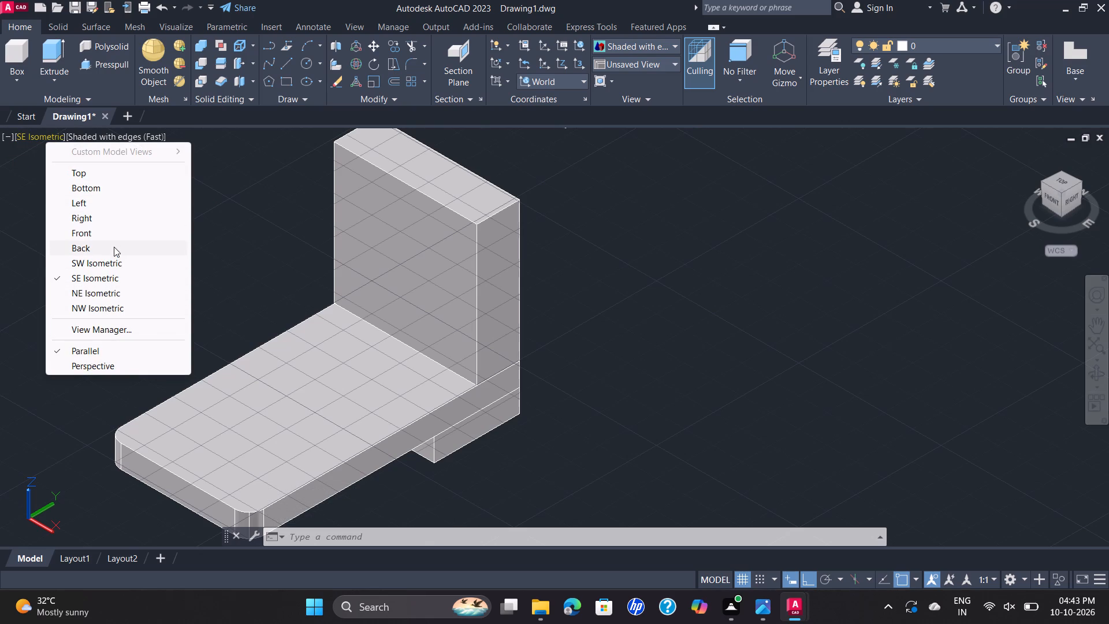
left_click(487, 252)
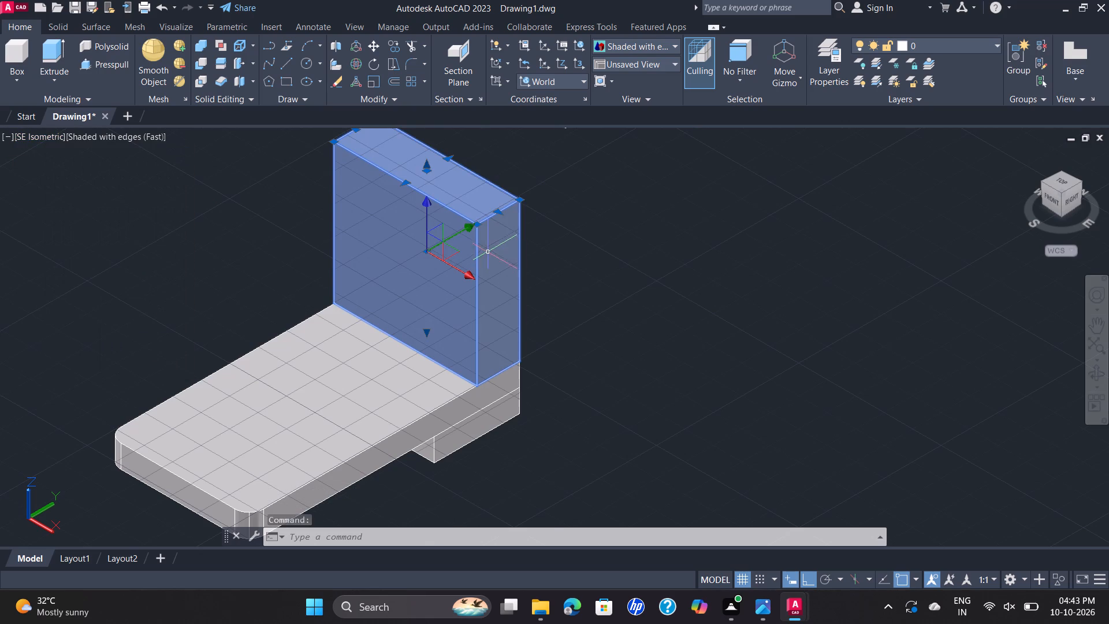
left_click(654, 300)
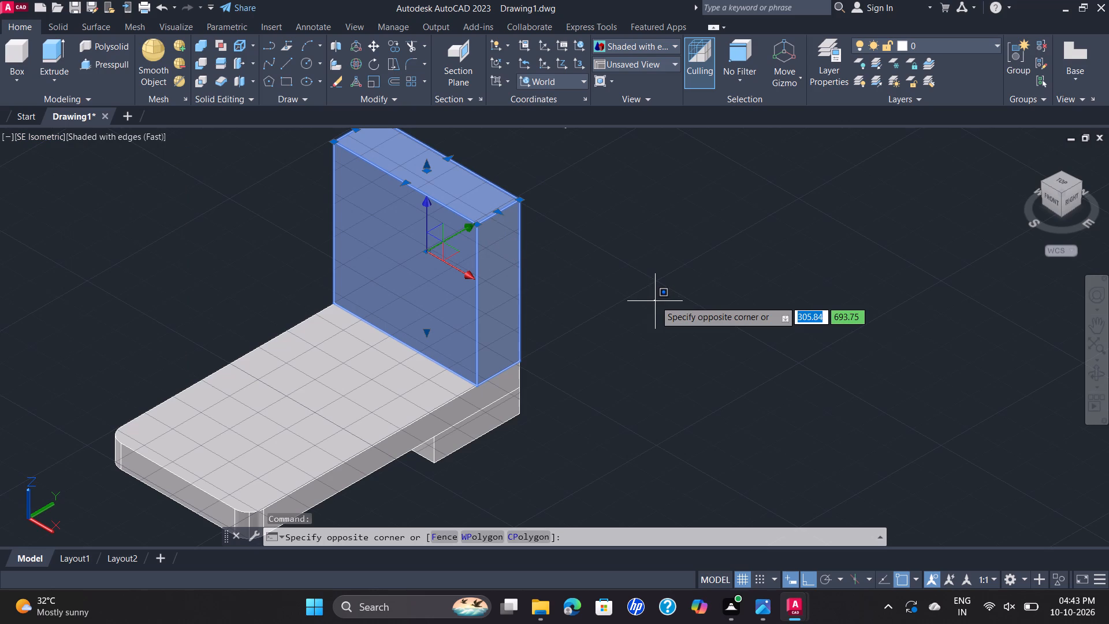
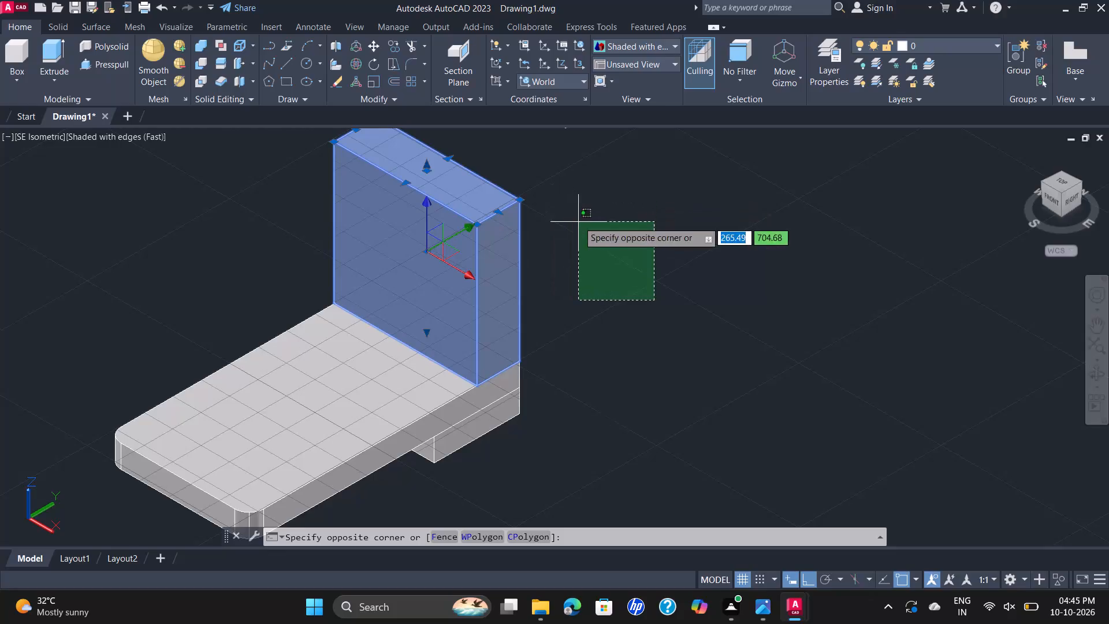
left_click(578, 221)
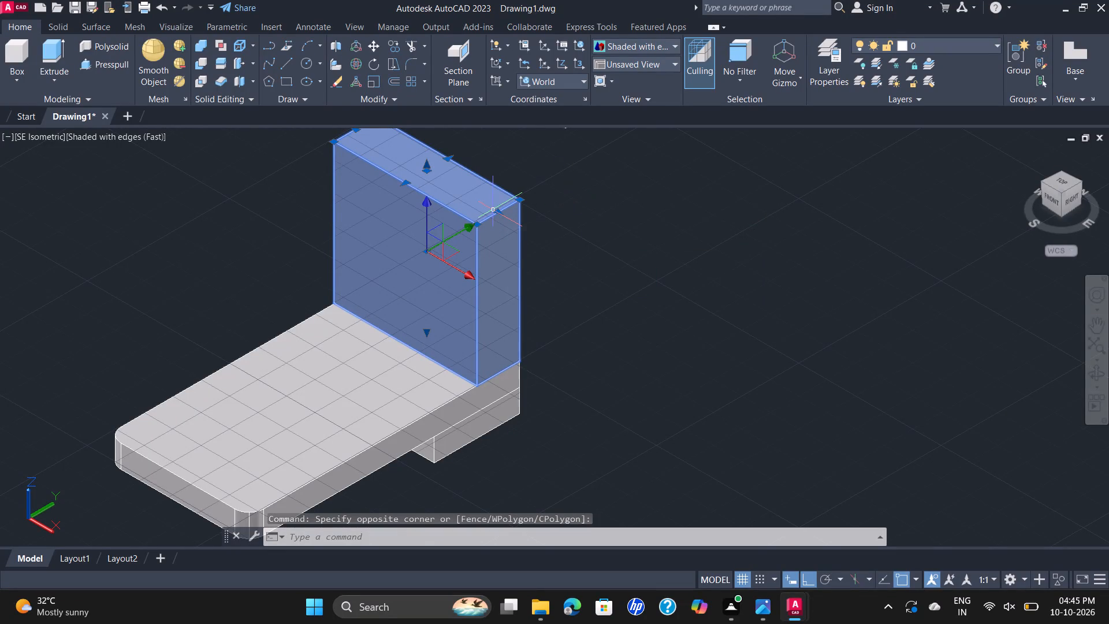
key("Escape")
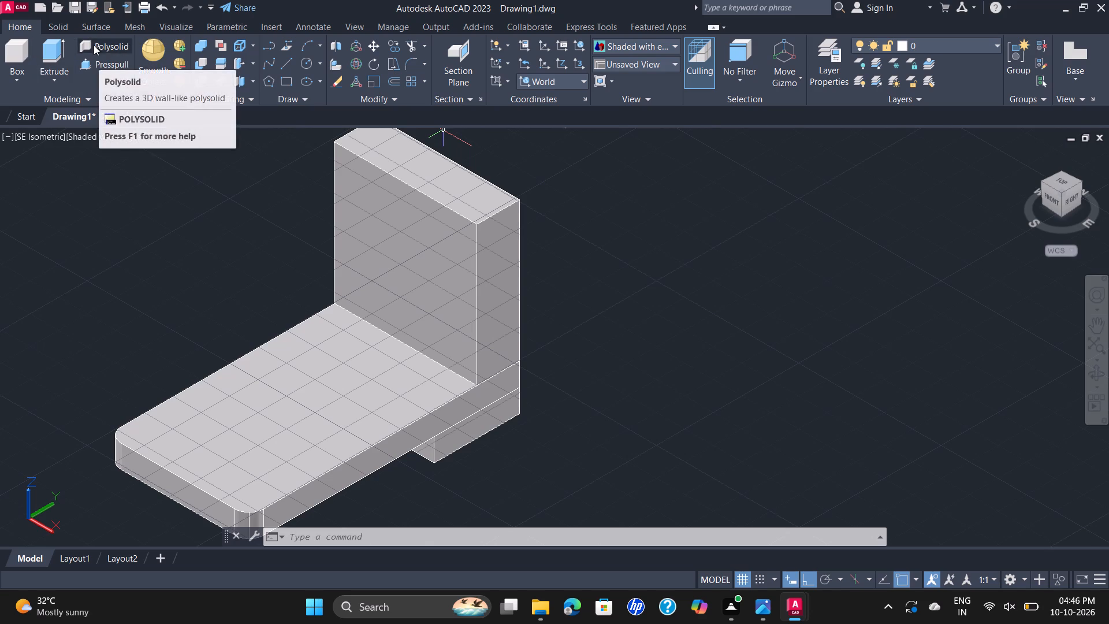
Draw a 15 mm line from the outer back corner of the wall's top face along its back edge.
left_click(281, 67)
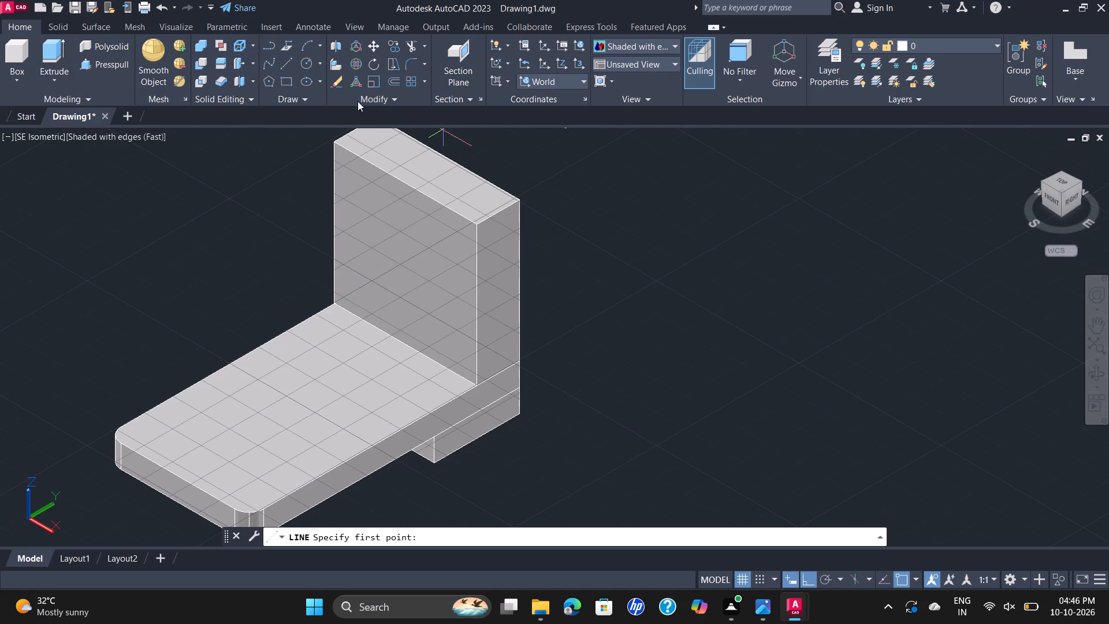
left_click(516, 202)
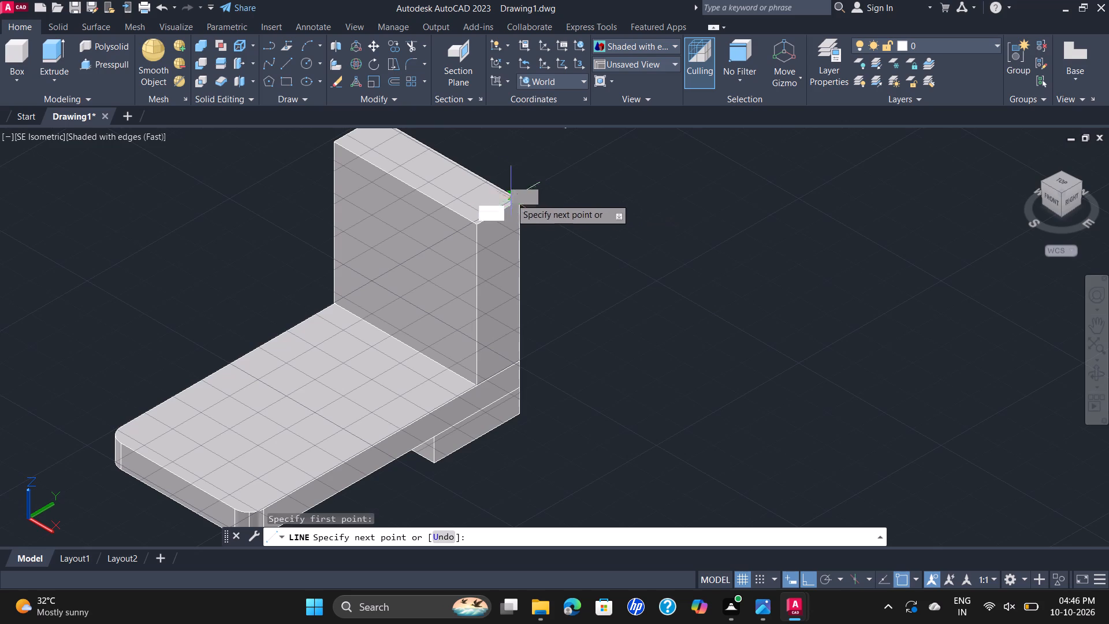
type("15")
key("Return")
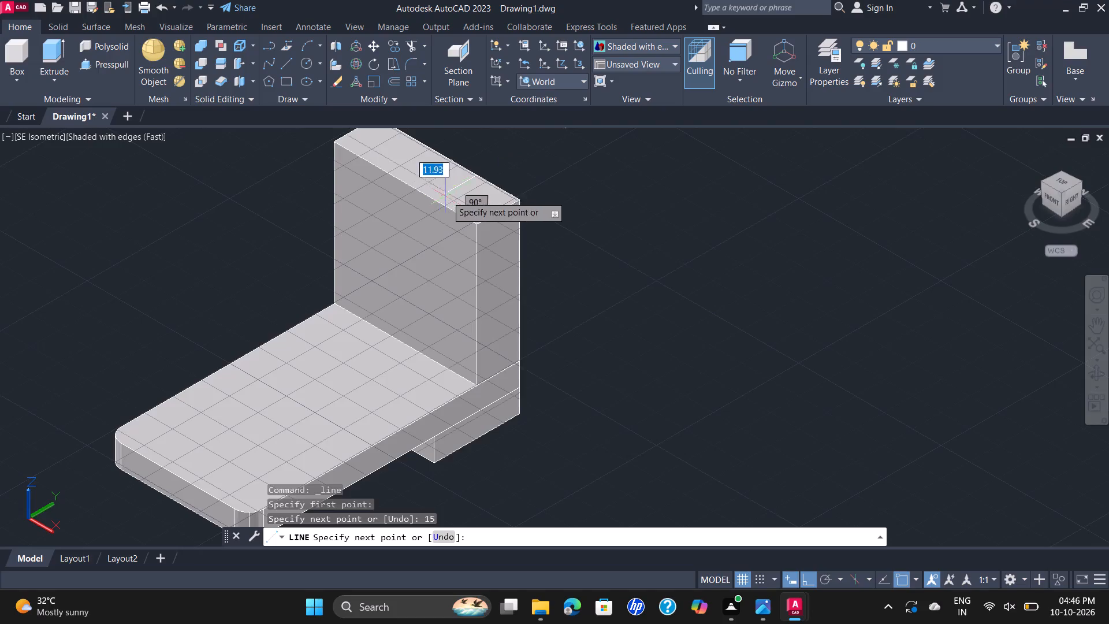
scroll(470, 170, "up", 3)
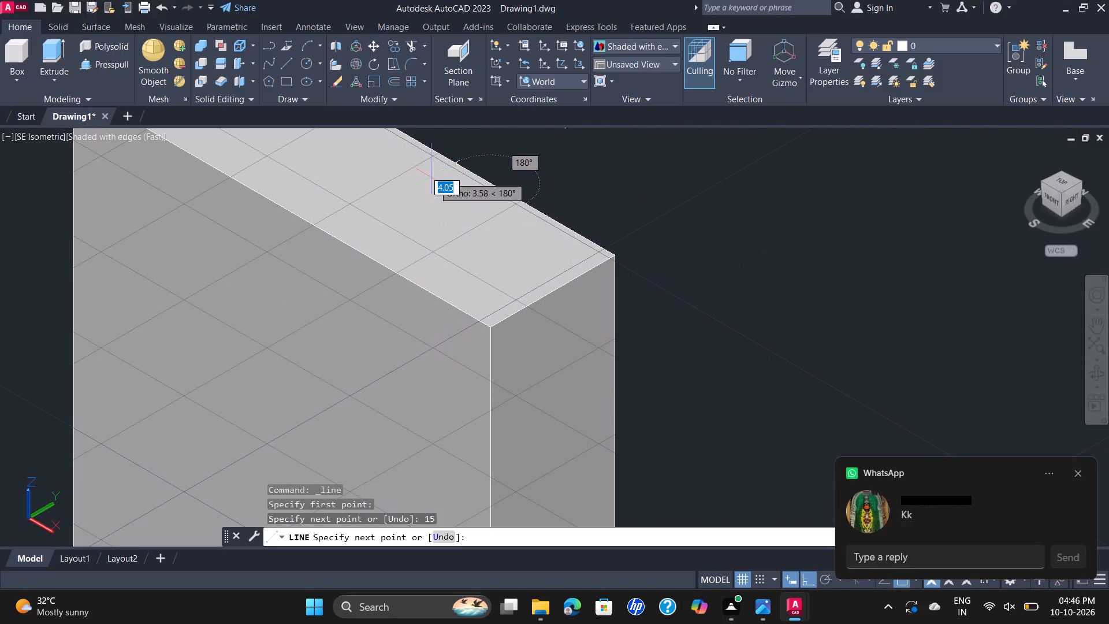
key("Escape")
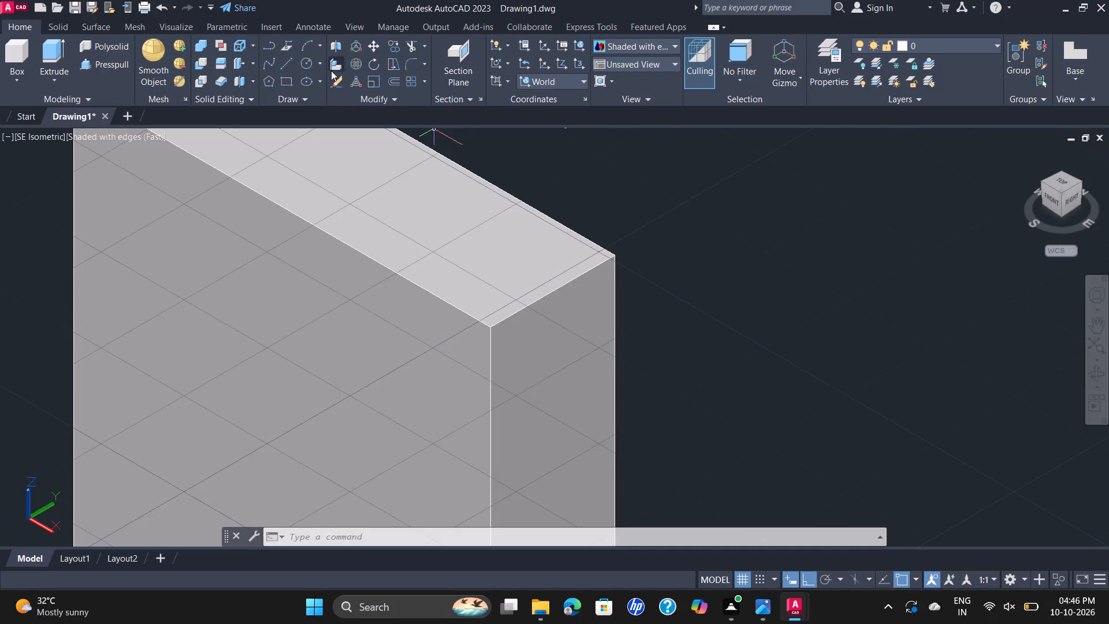
Set the visual style to 2D Wireframe.
left_click(678, 50)
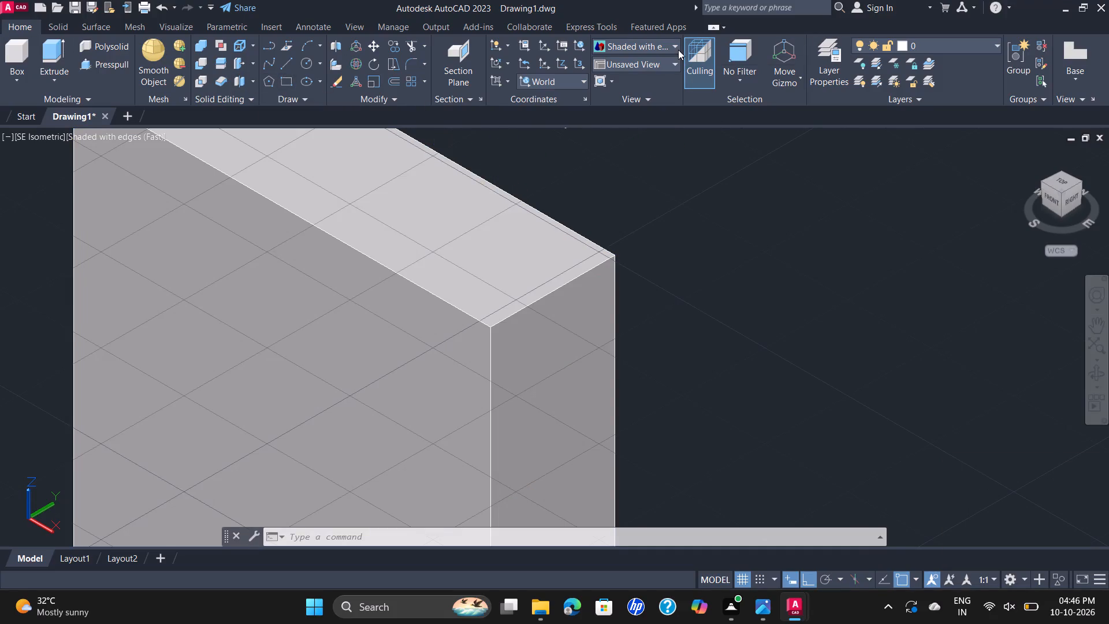
left_click(673, 43)
left_click(673, 50)
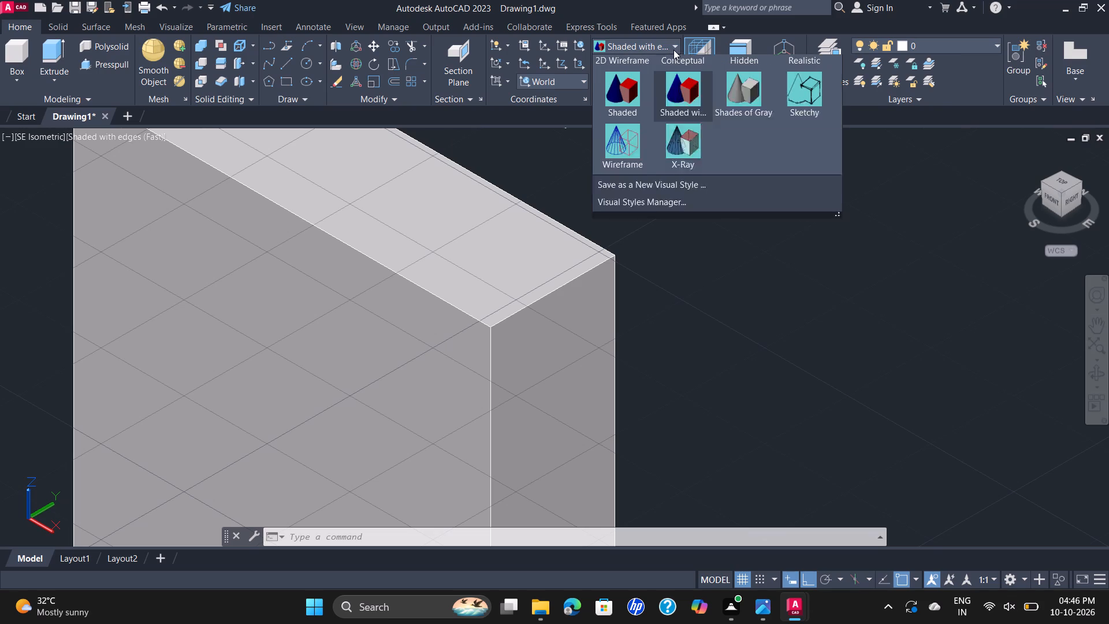
left_click(639, 75)
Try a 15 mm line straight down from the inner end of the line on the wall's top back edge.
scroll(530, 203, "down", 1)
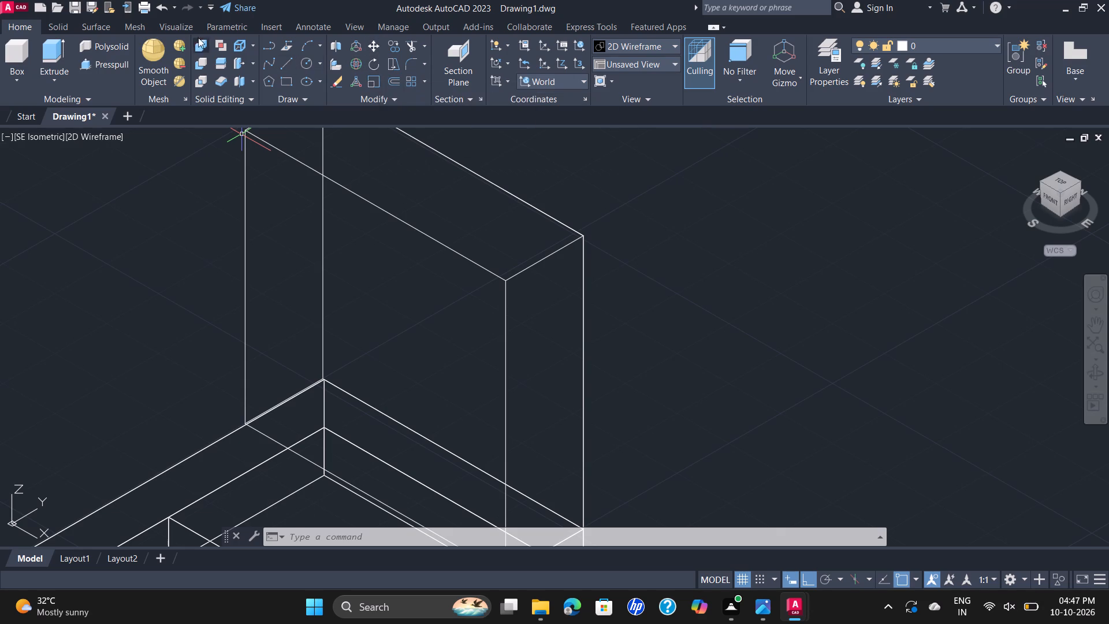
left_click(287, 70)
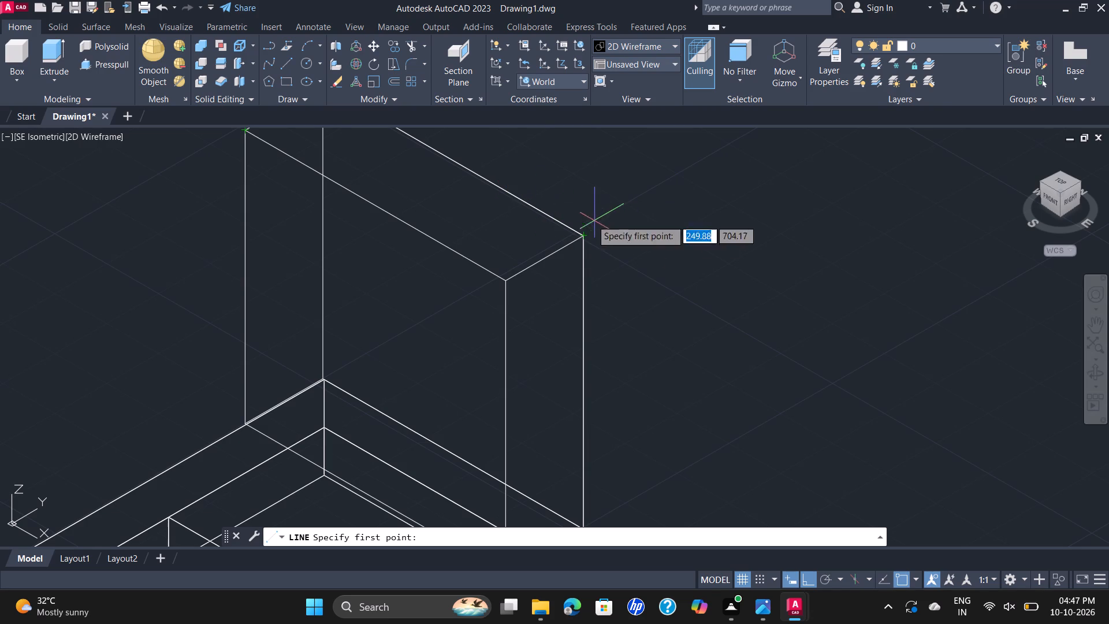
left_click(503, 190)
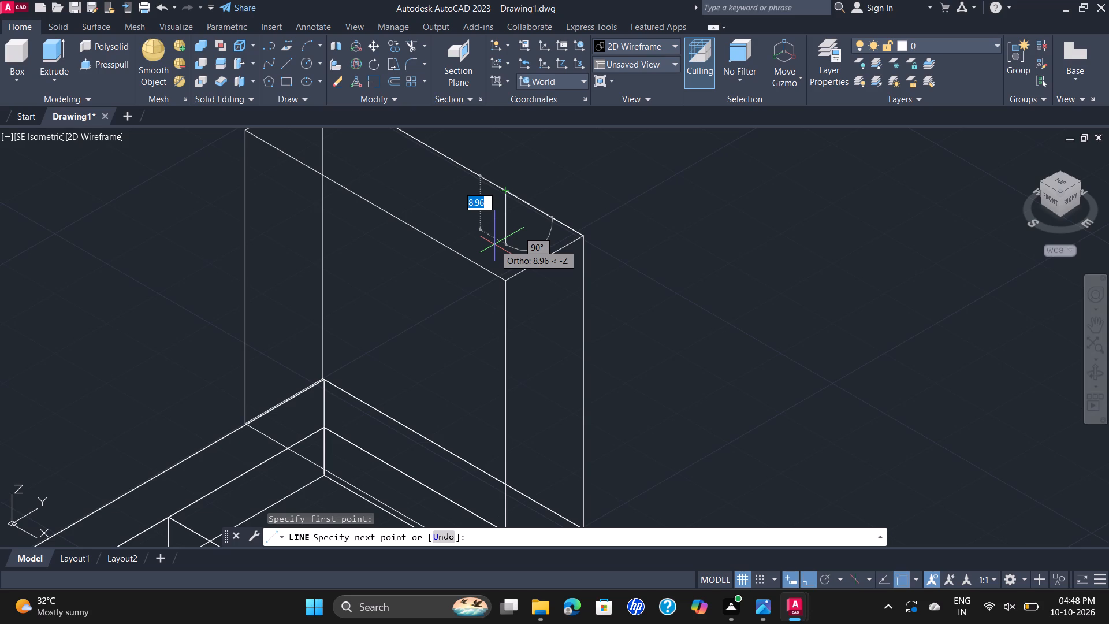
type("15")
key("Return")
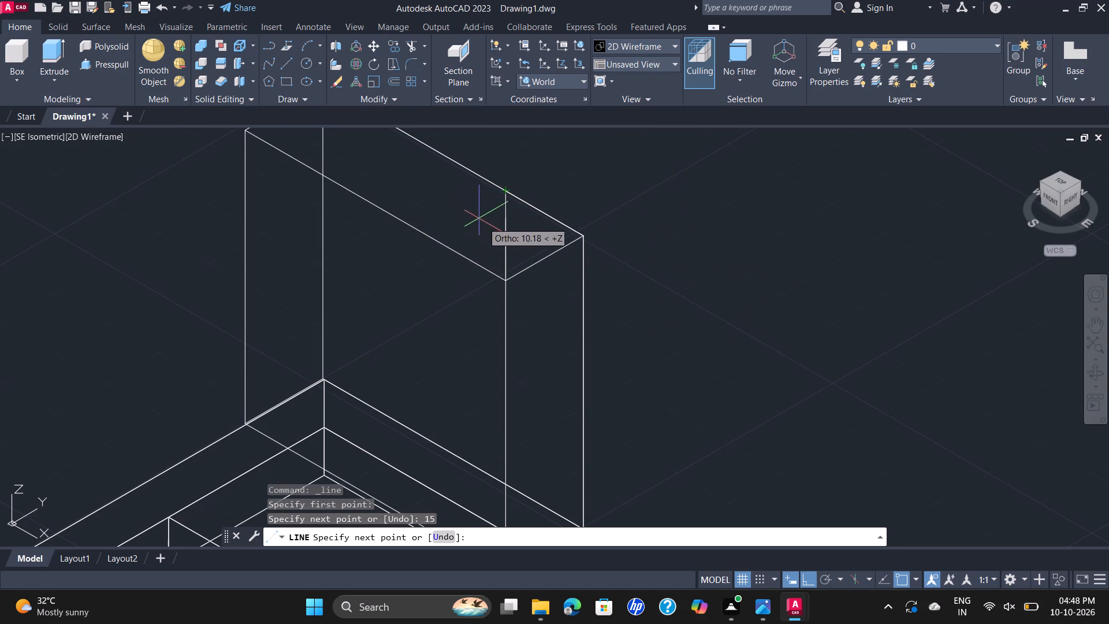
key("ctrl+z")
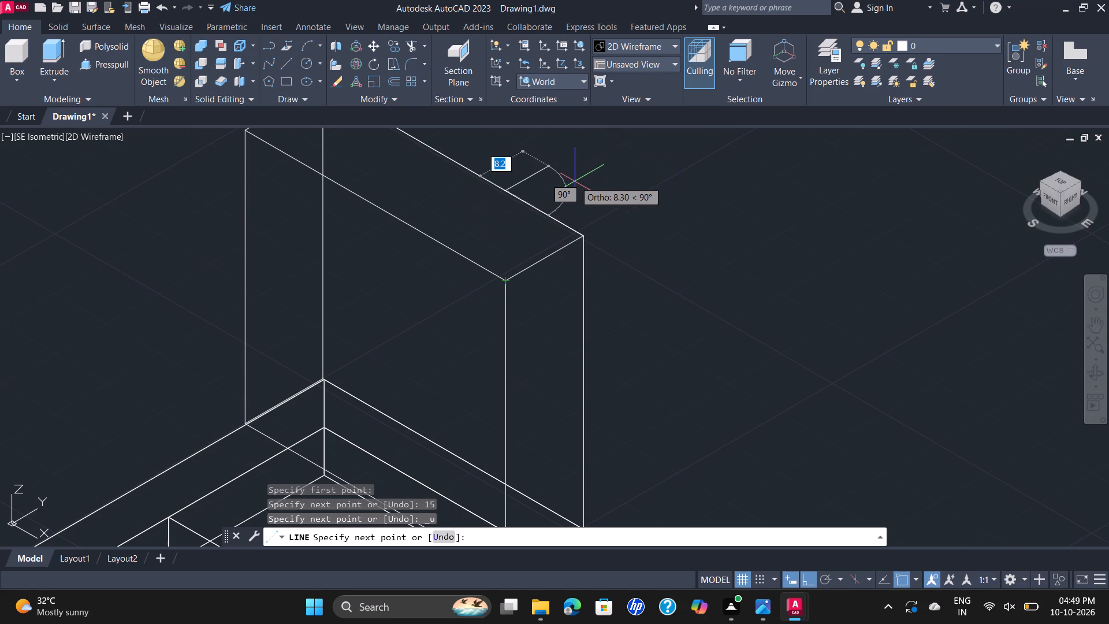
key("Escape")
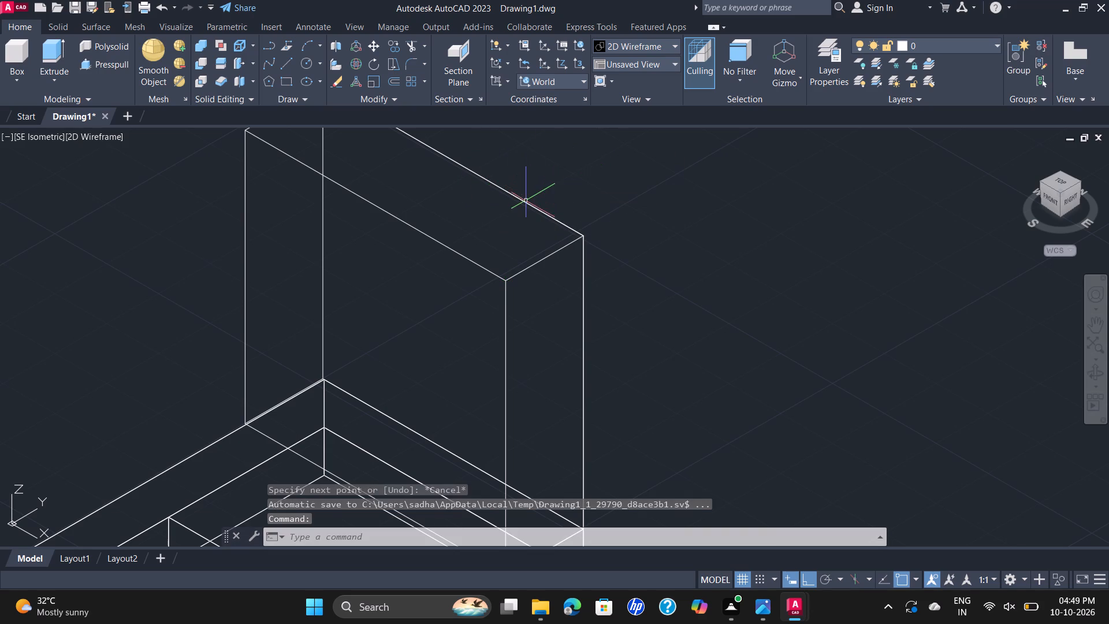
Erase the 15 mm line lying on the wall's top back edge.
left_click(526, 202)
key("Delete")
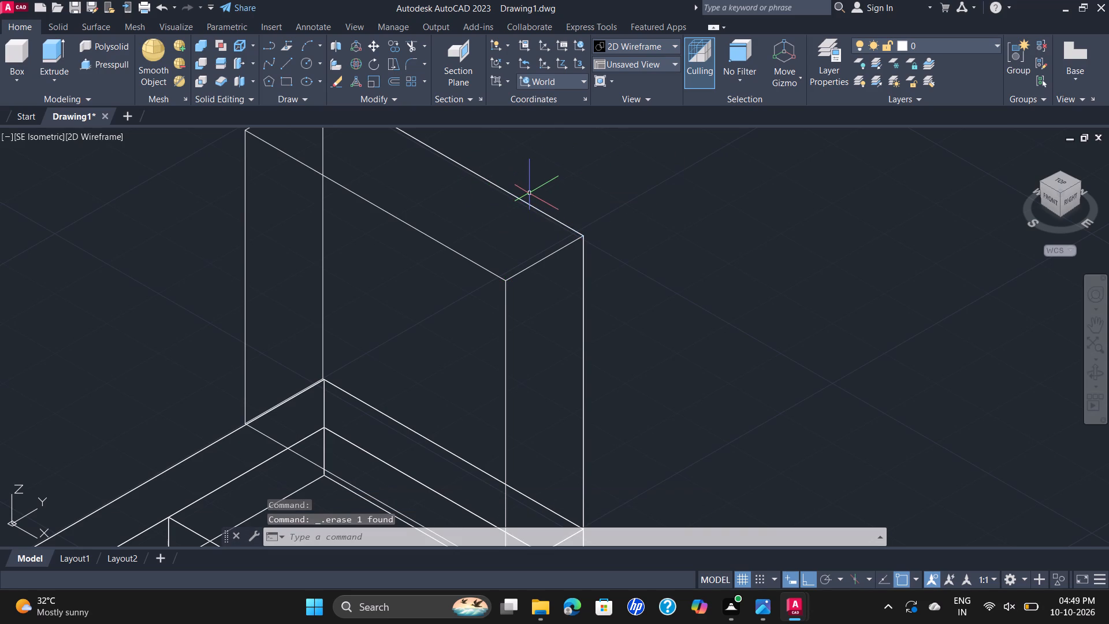
From the midpoint of the wall's front top edge, draw a 10 mm line along it, then 20 mm back the opposite way.
scroll(546, 182, "down", 1)
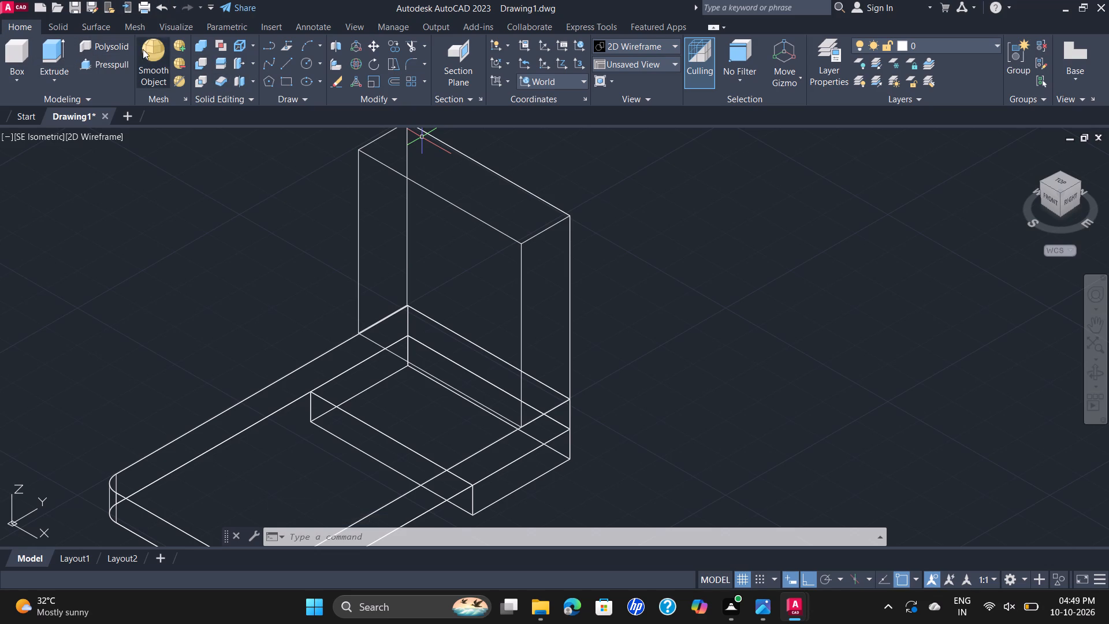
left_click(284, 62)
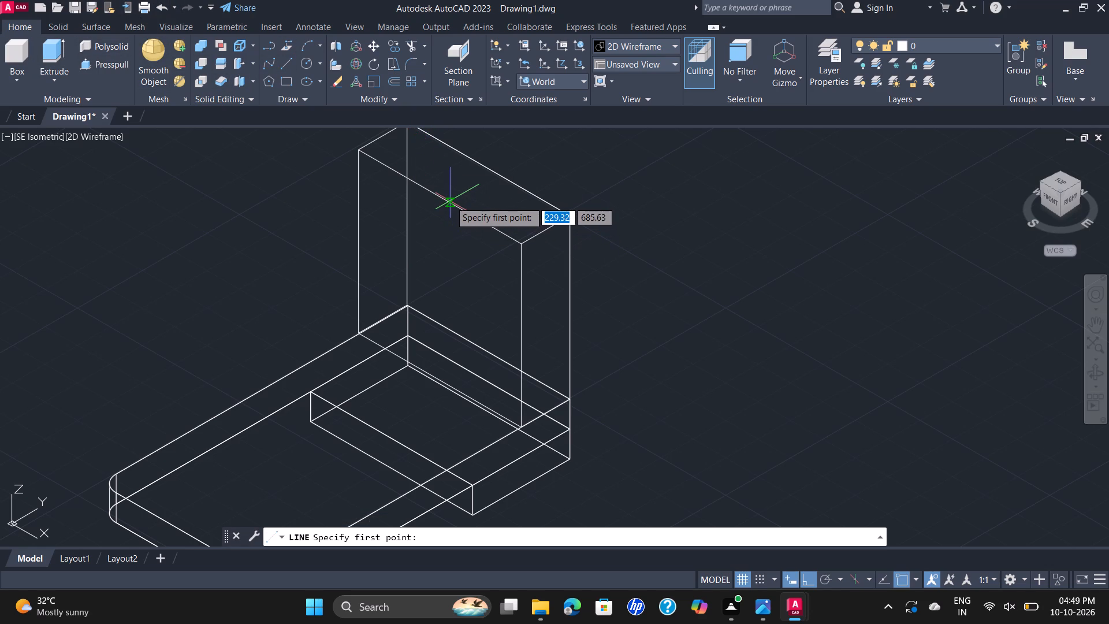
left_click(440, 198)
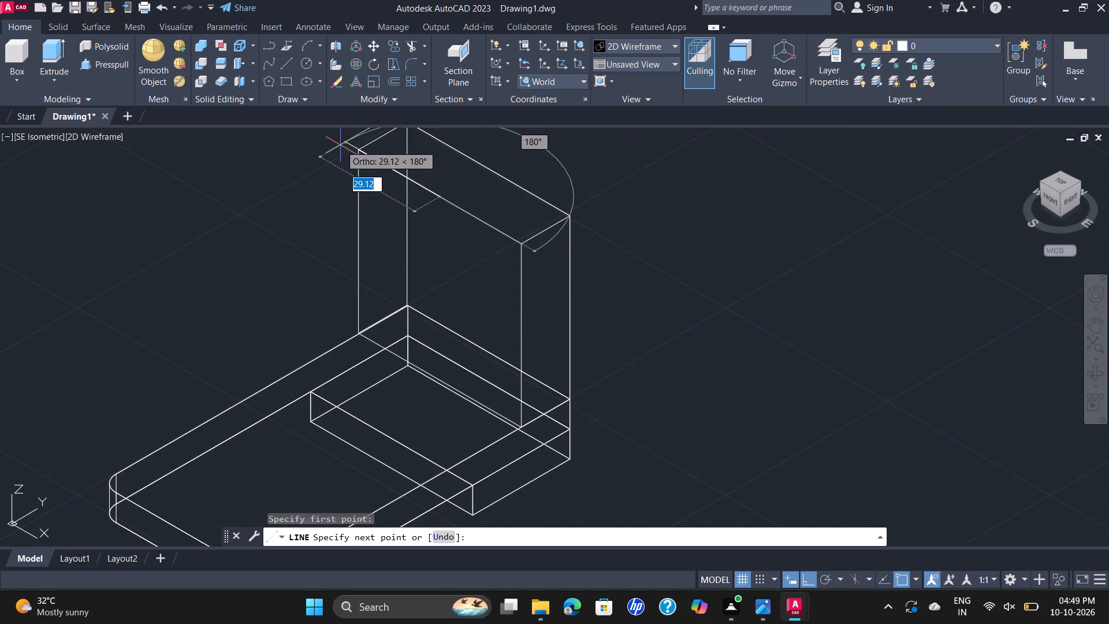
type("10")
key("Return")
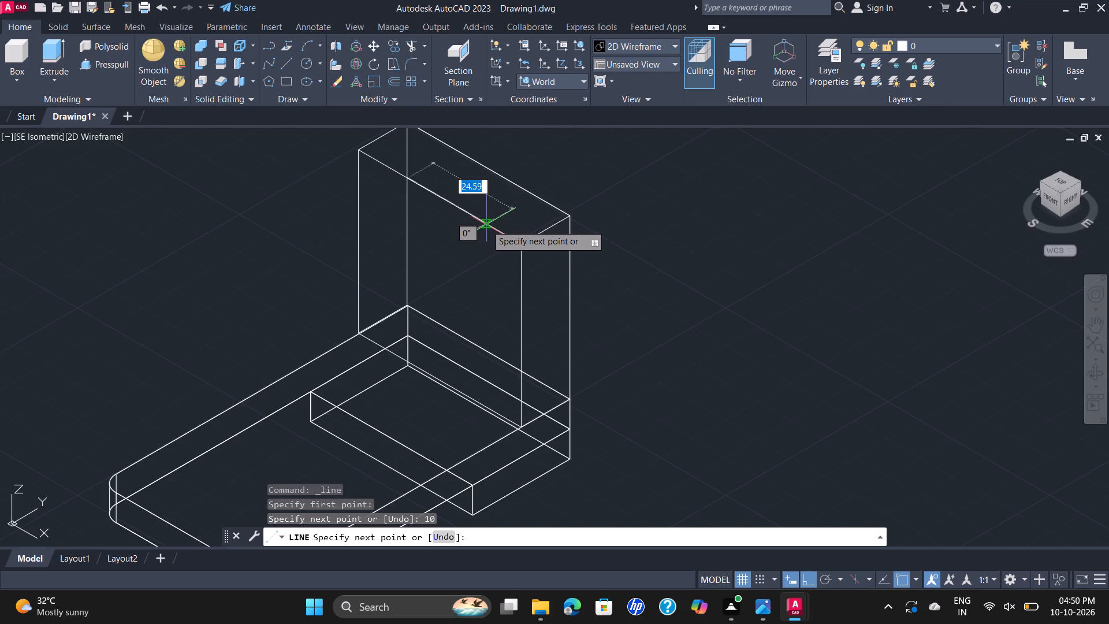
type("20")
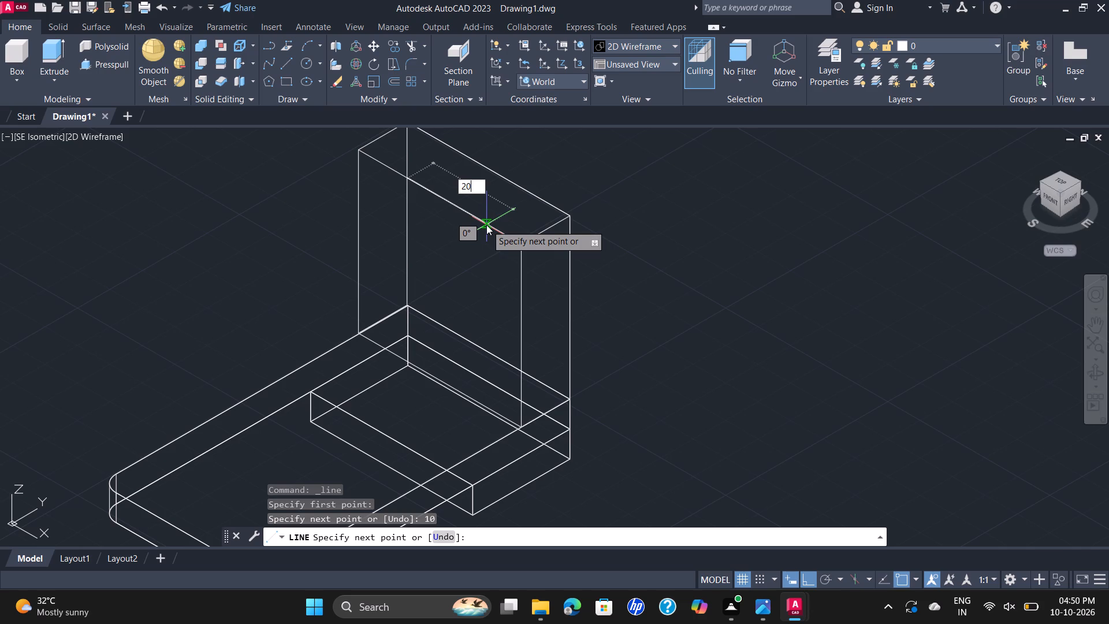
key("Return")
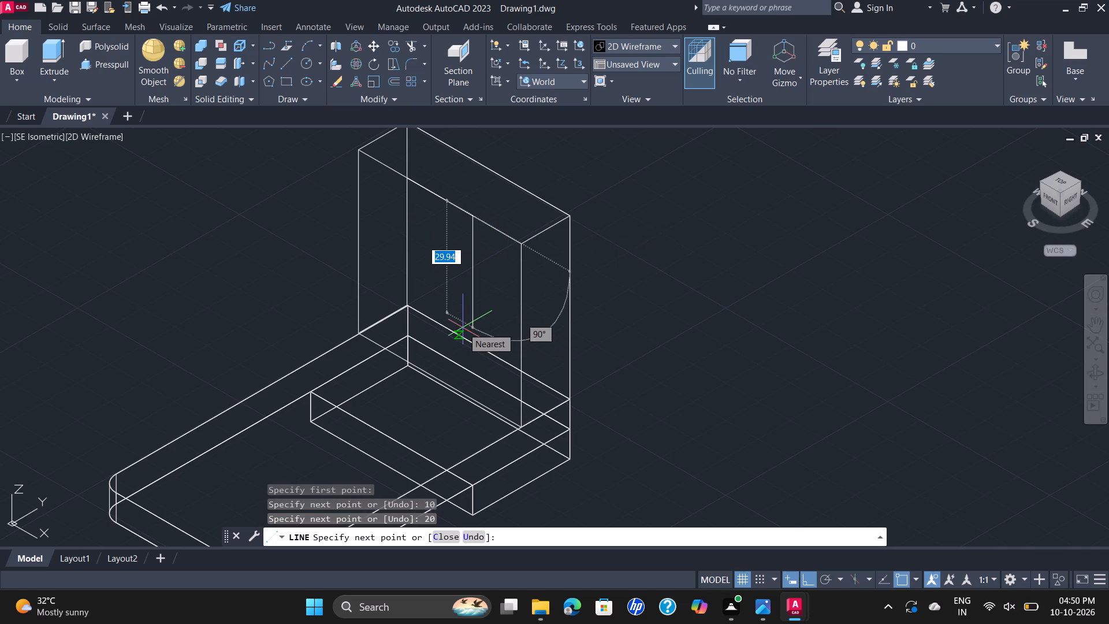
Complete the rectangular notch outline on the wall's front face with lines 15 mm down, 20 mm across and back up to the top edge.
type("15")
key("Return")
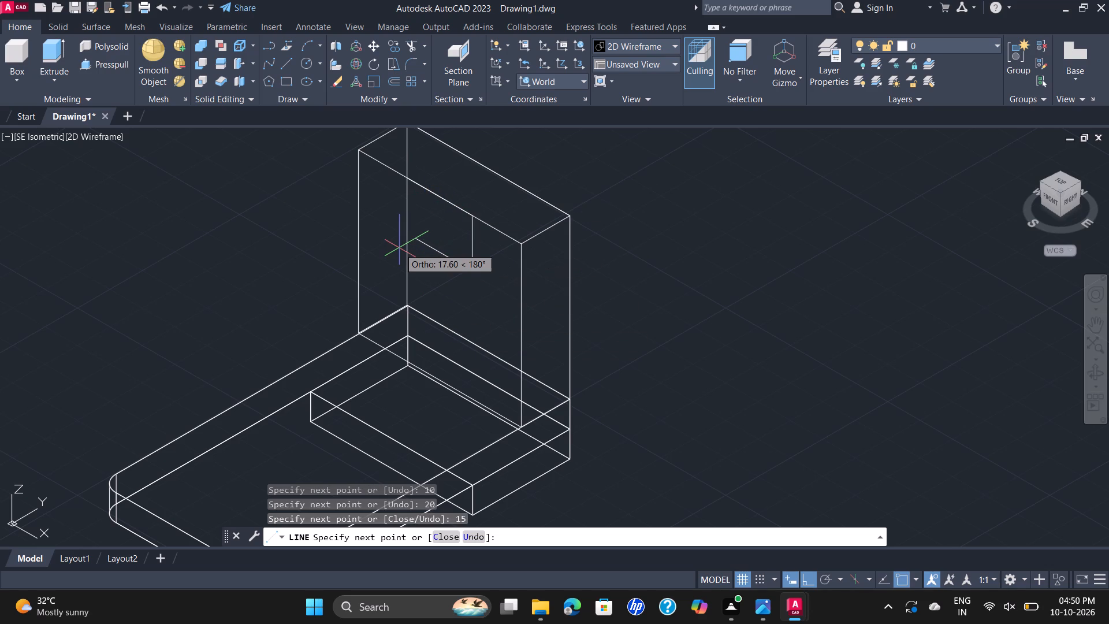
type("20")
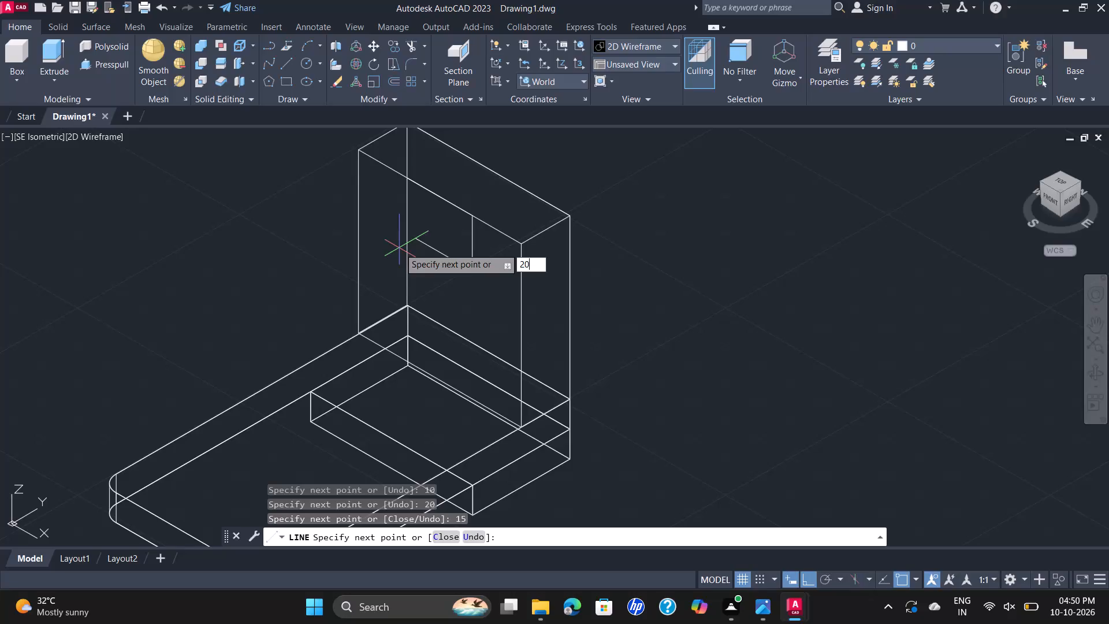
key("Return")
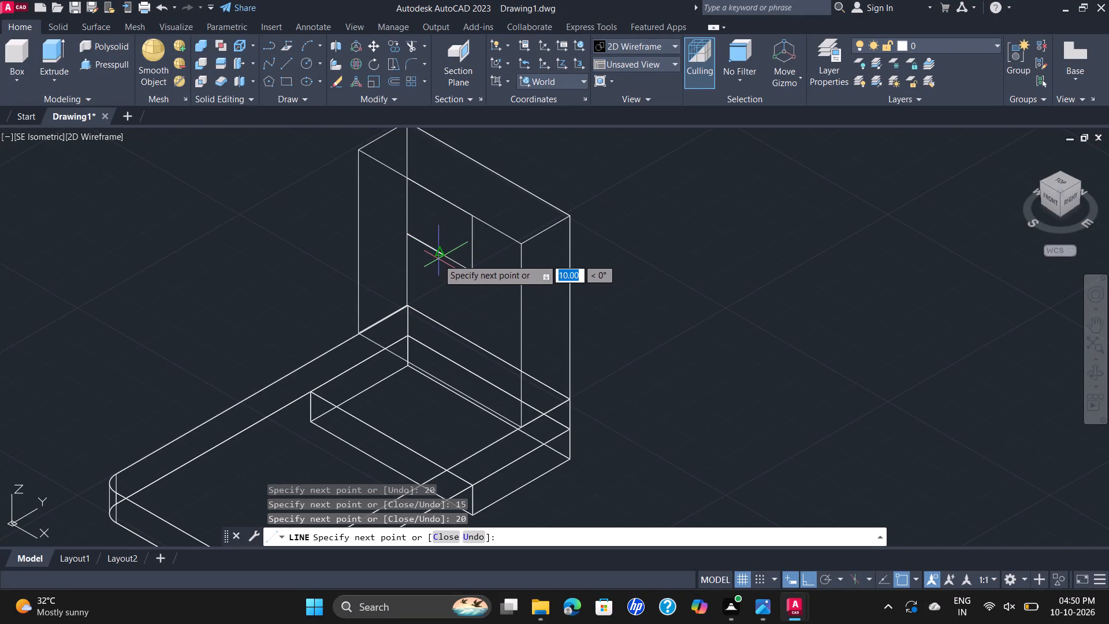
key("ctrl+z")
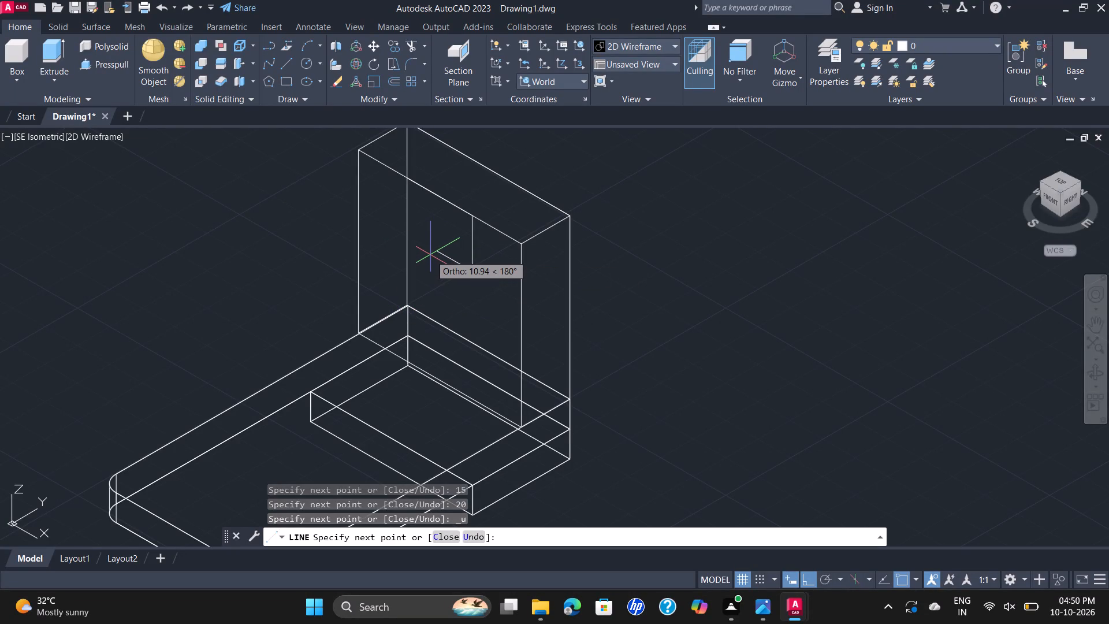
type("20")
key("Return")
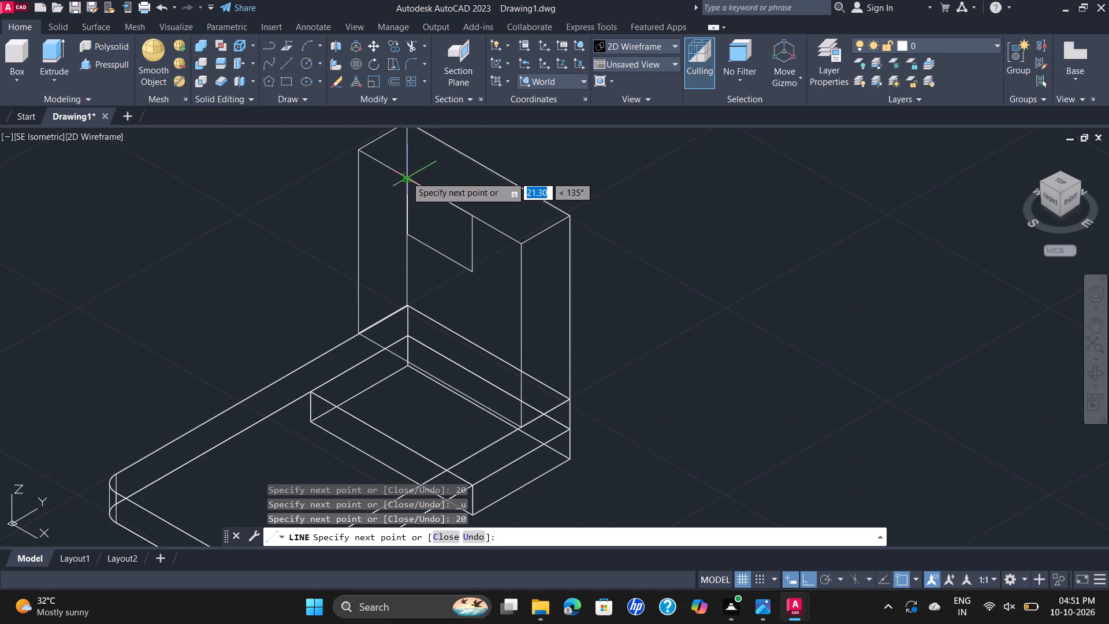
left_click(406, 176)
key("Escape")
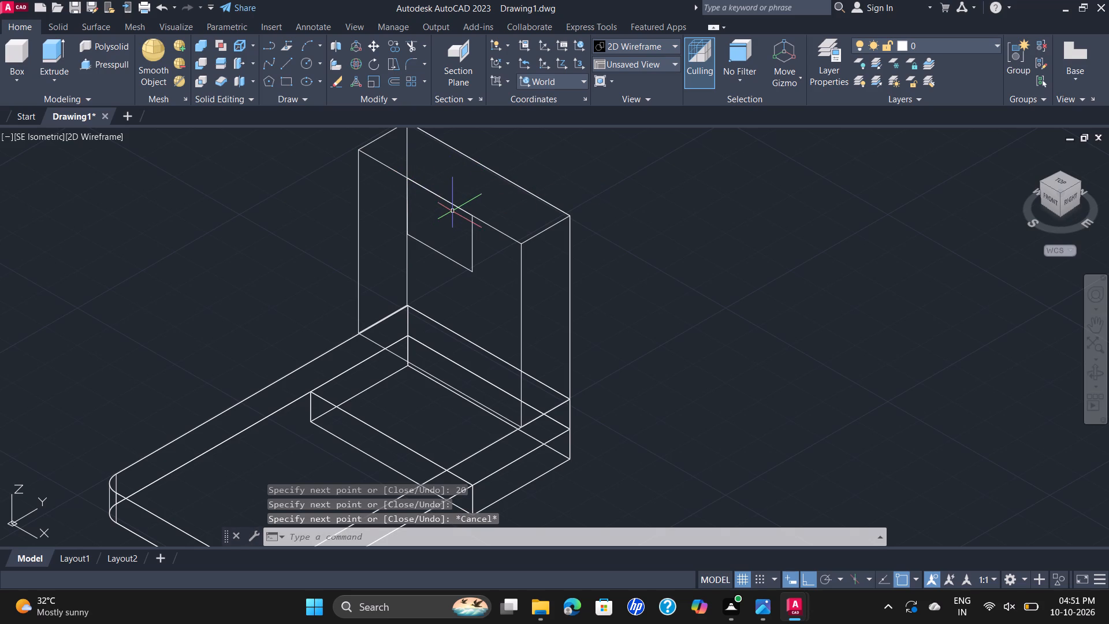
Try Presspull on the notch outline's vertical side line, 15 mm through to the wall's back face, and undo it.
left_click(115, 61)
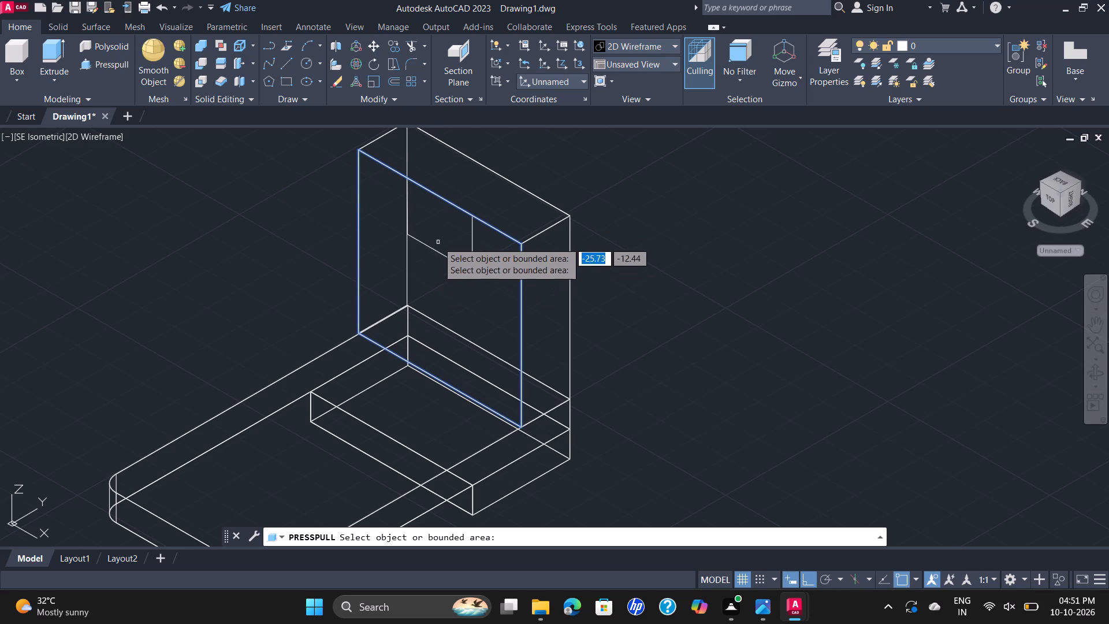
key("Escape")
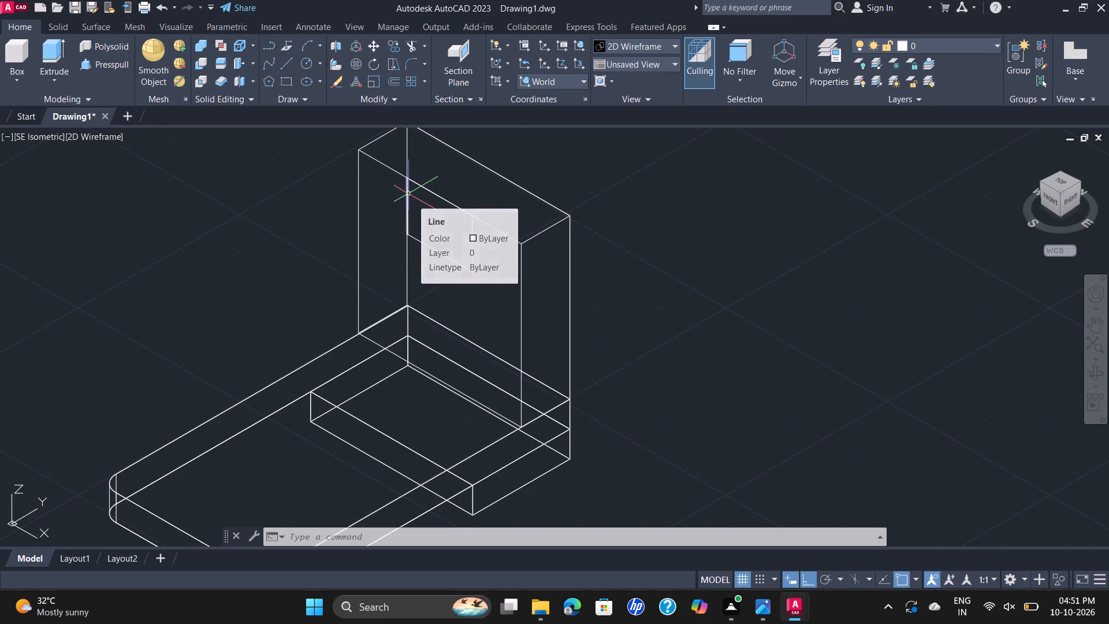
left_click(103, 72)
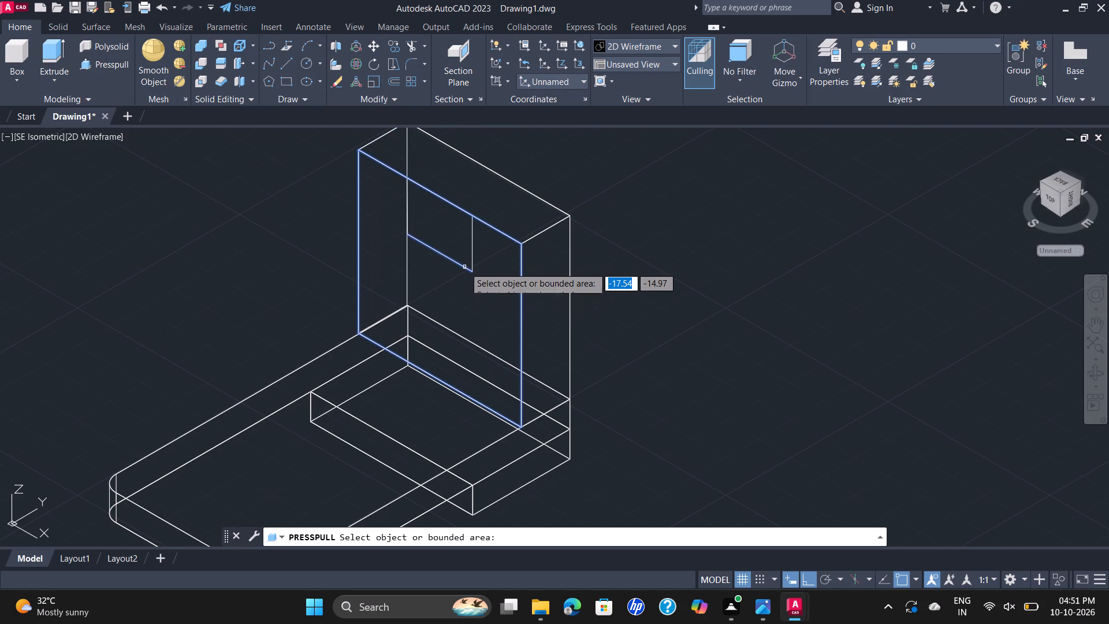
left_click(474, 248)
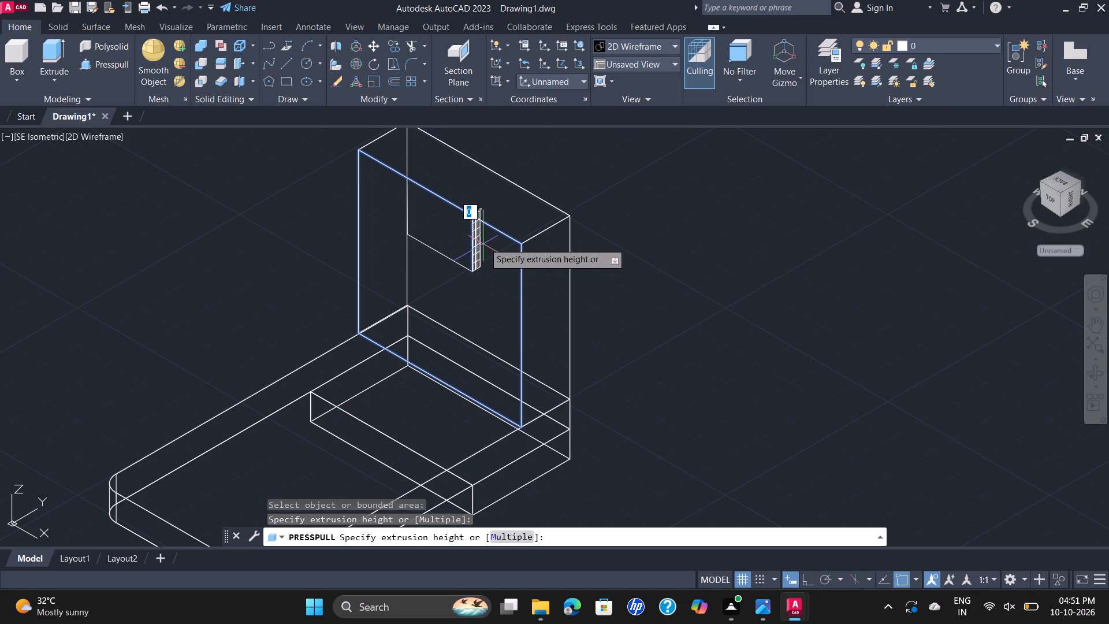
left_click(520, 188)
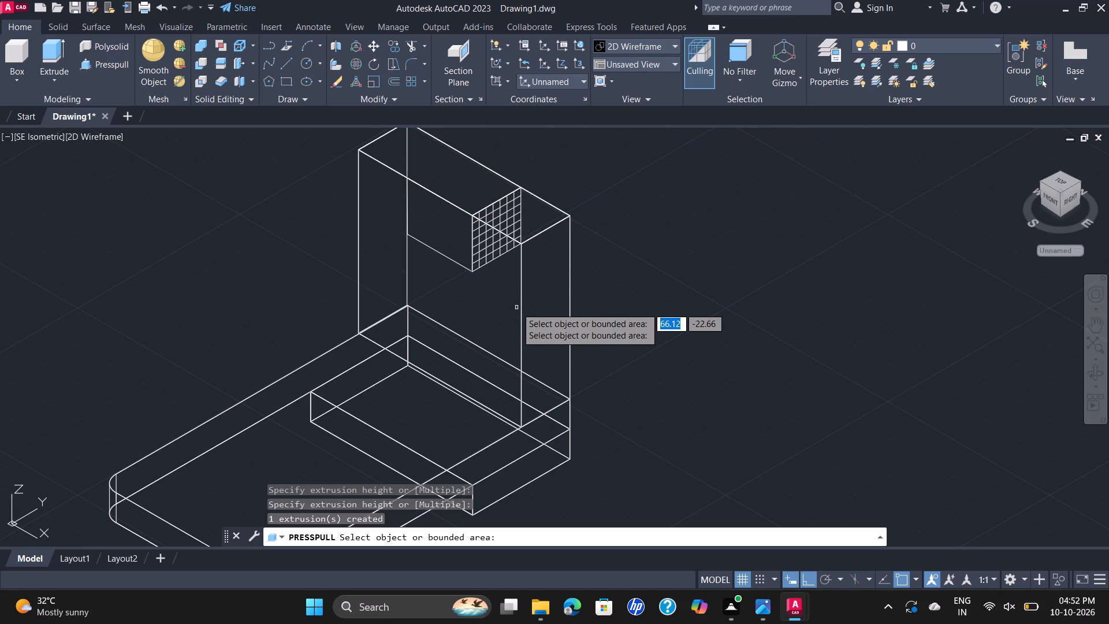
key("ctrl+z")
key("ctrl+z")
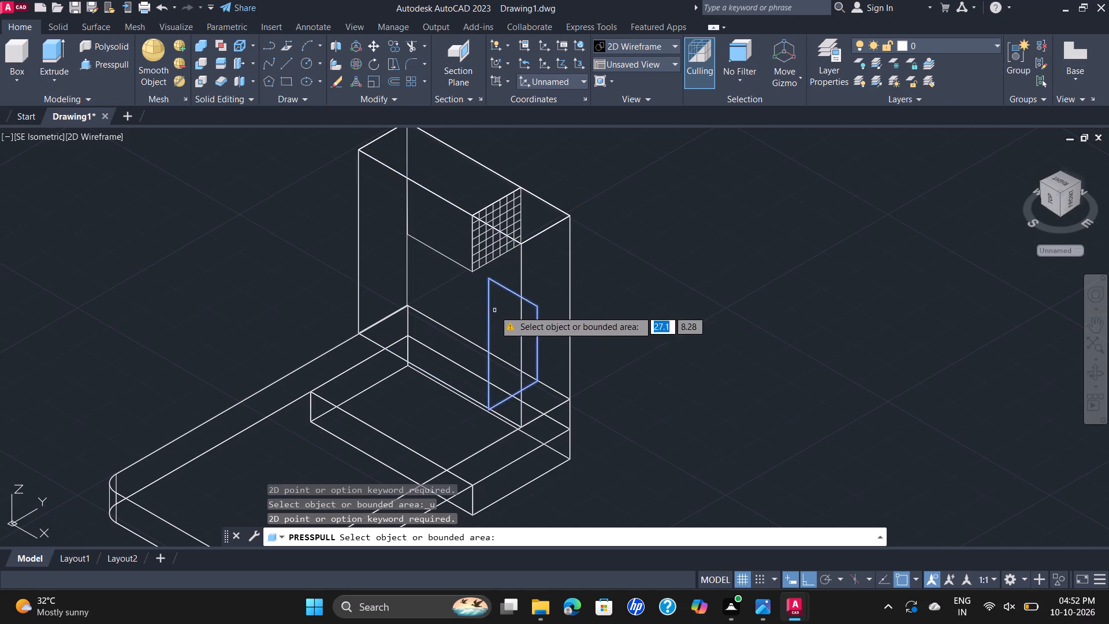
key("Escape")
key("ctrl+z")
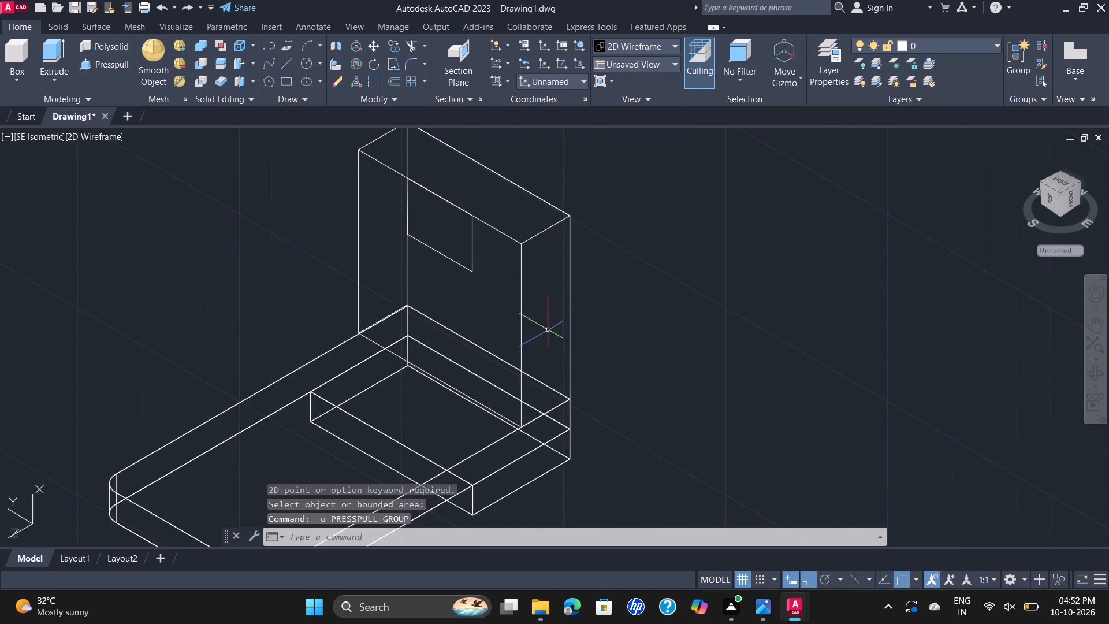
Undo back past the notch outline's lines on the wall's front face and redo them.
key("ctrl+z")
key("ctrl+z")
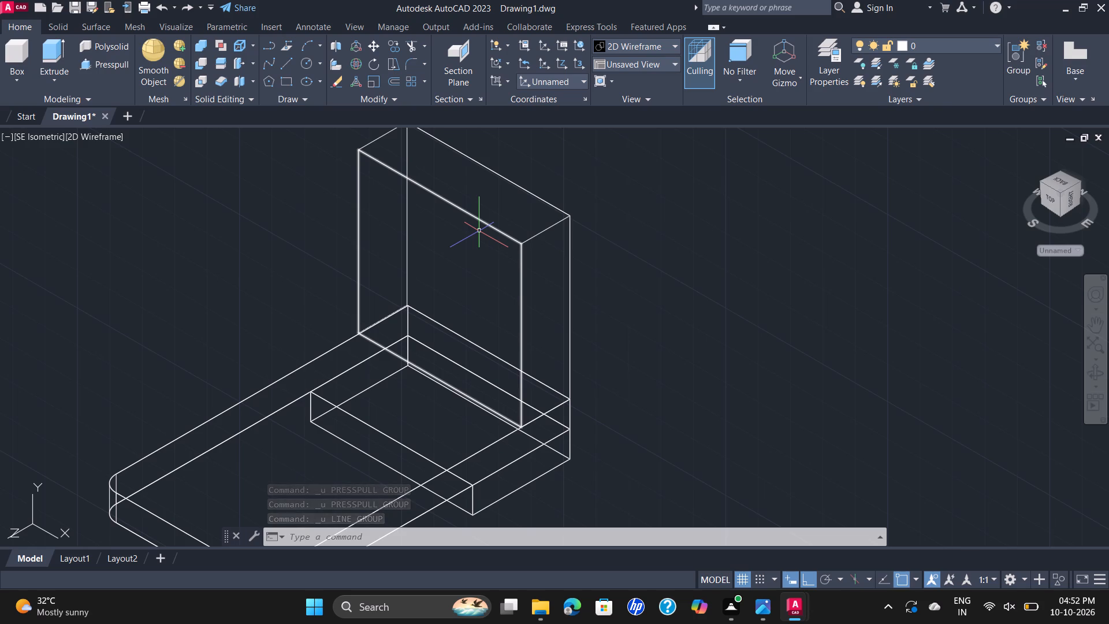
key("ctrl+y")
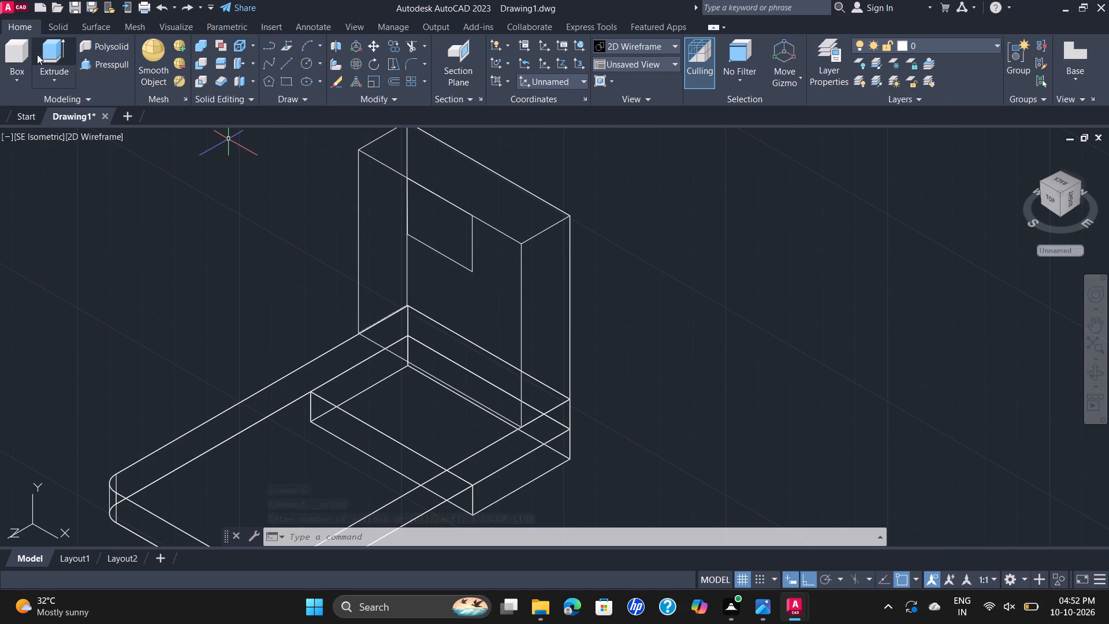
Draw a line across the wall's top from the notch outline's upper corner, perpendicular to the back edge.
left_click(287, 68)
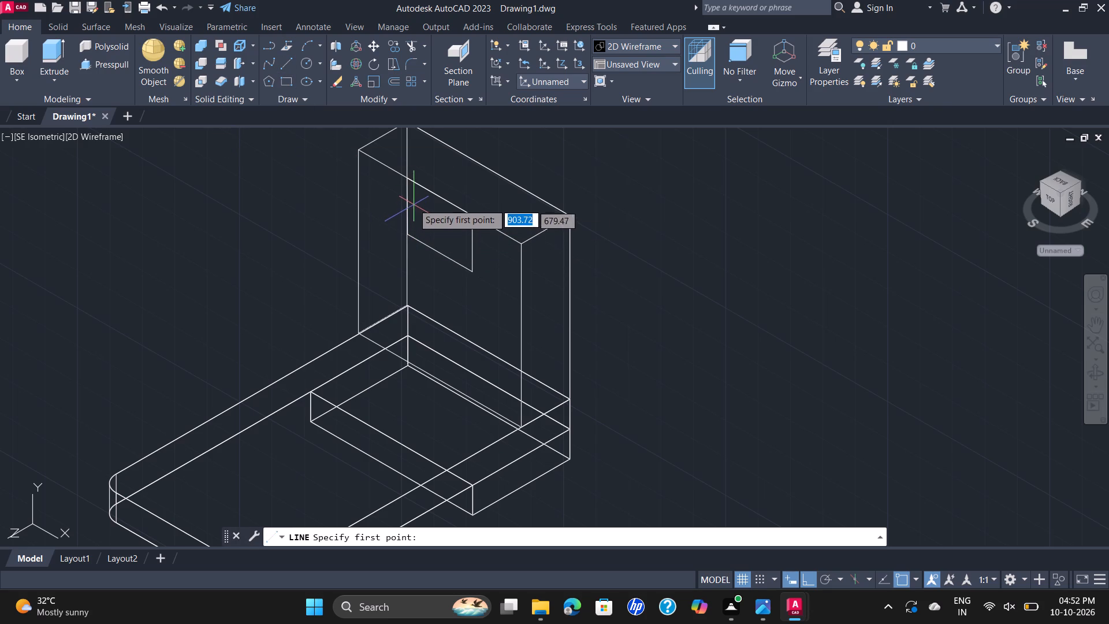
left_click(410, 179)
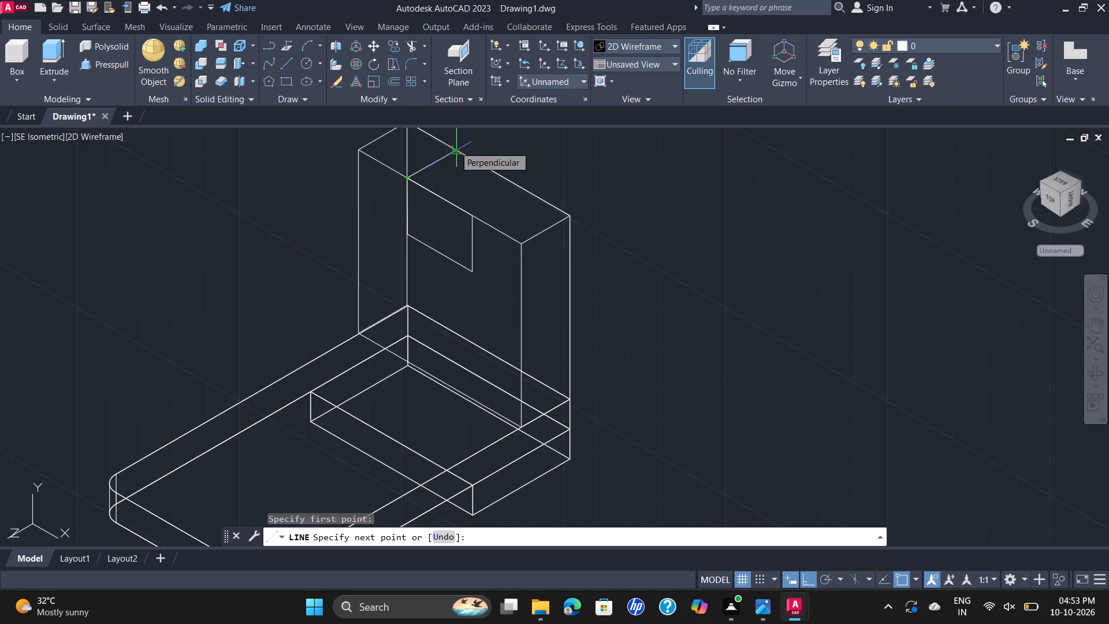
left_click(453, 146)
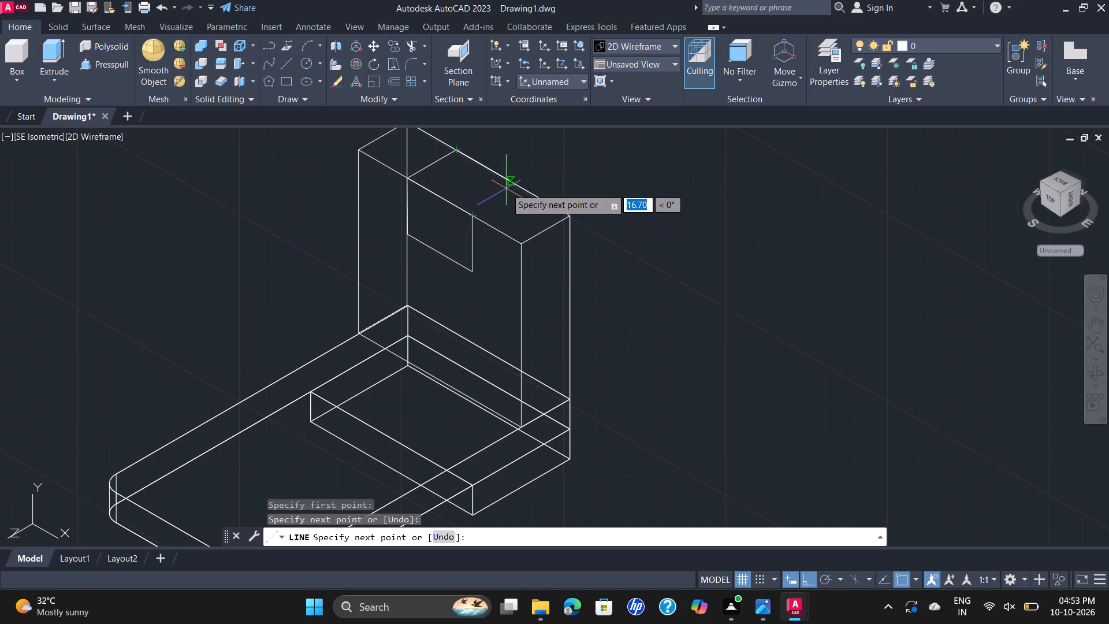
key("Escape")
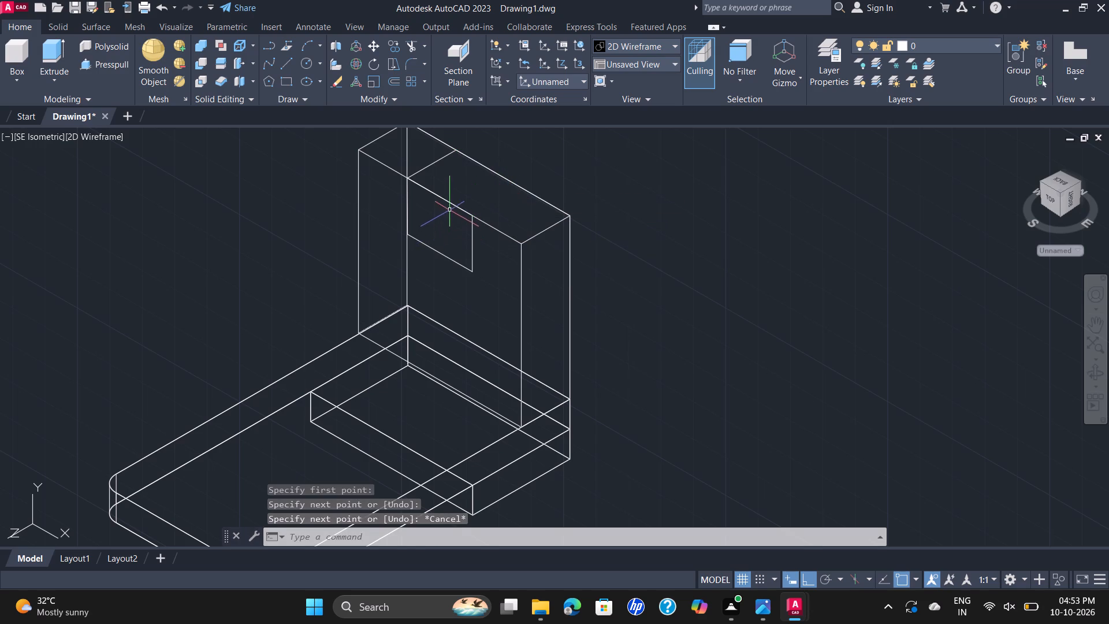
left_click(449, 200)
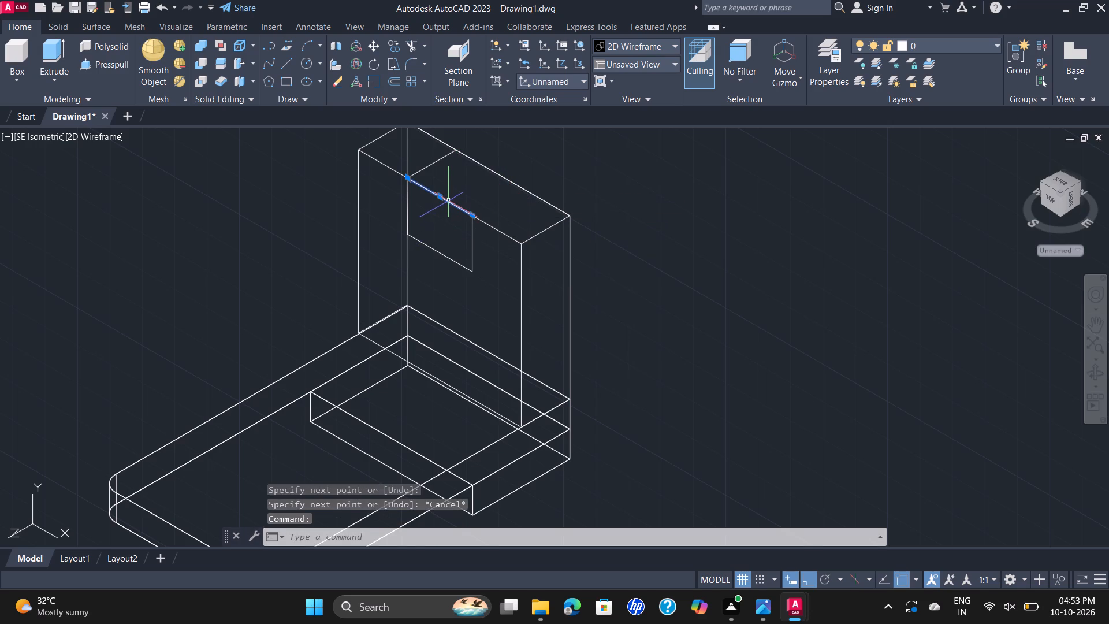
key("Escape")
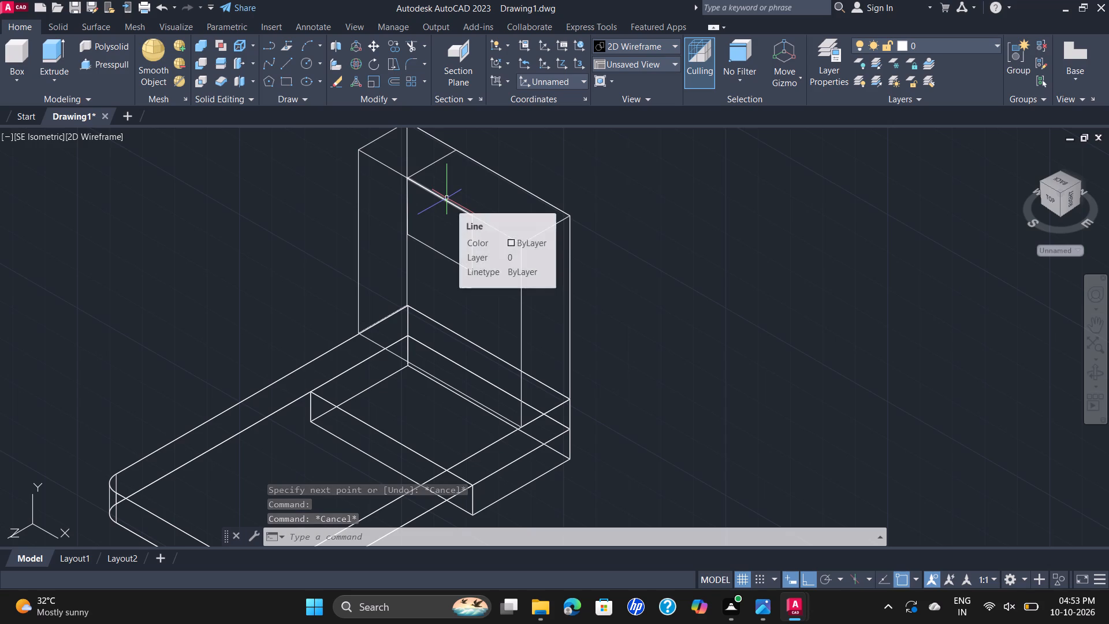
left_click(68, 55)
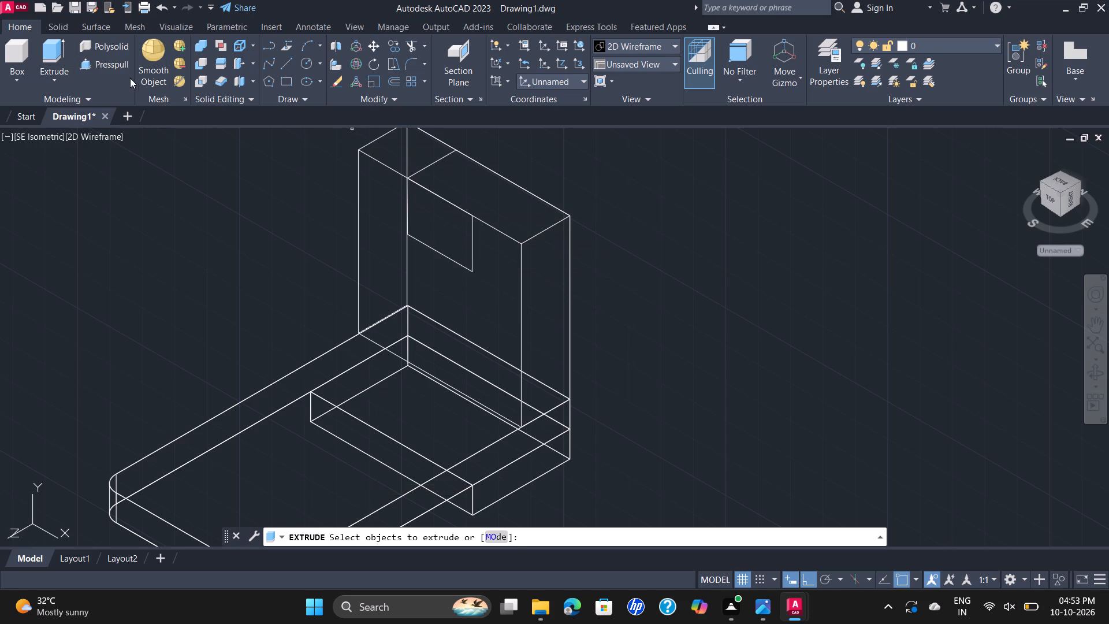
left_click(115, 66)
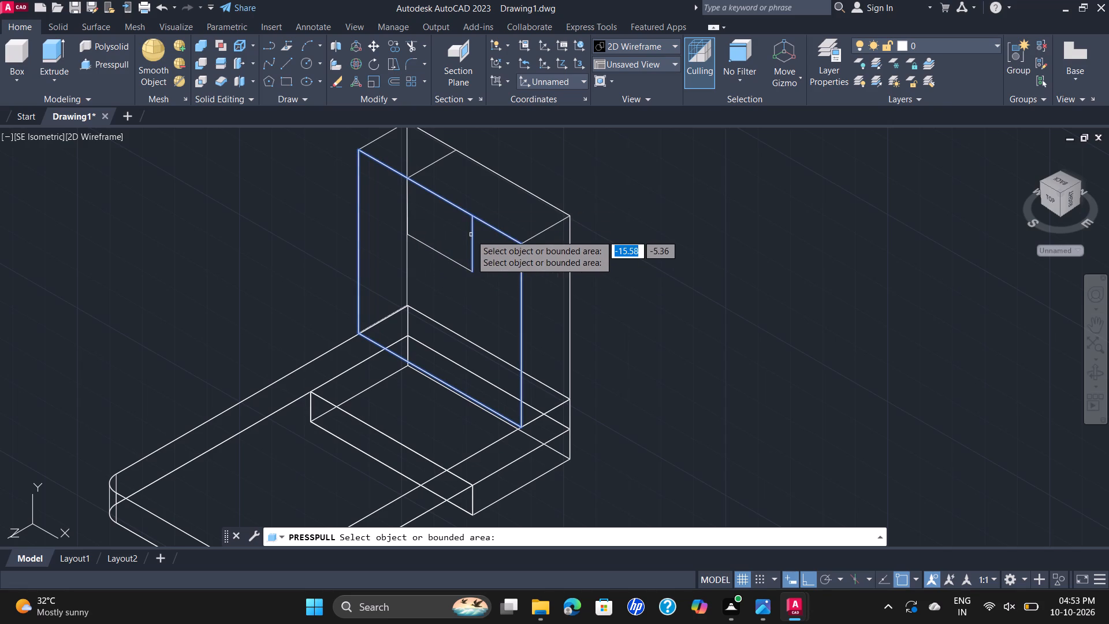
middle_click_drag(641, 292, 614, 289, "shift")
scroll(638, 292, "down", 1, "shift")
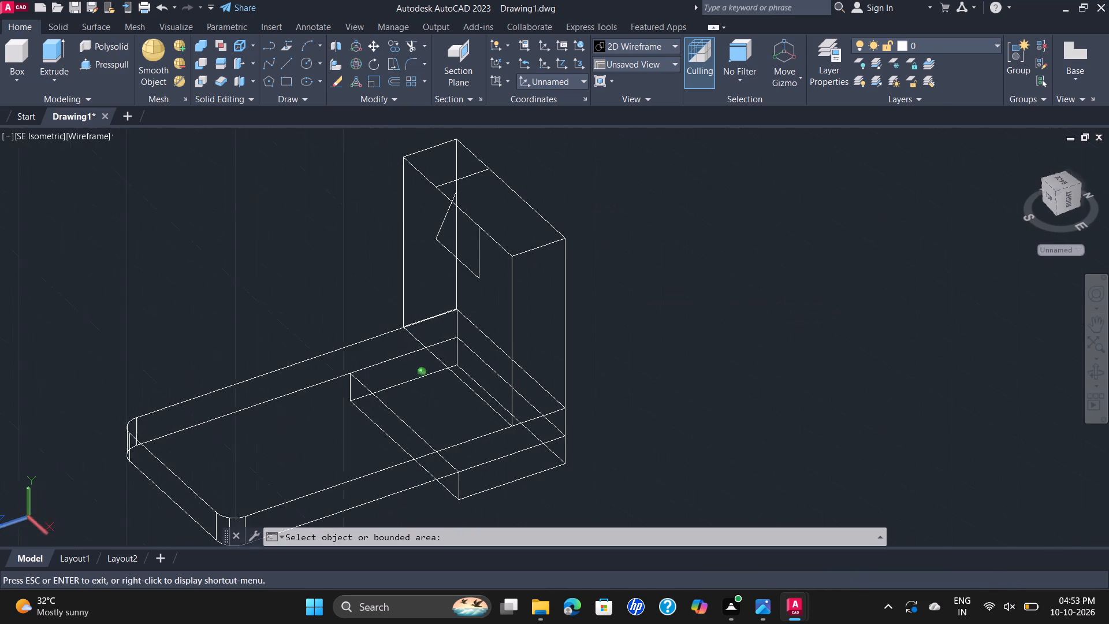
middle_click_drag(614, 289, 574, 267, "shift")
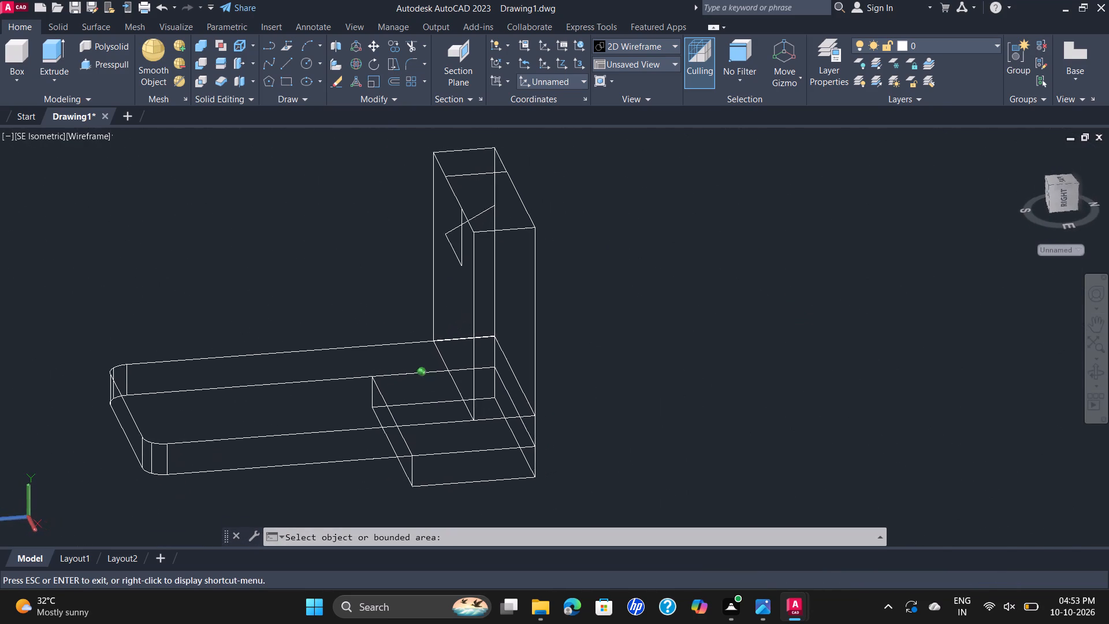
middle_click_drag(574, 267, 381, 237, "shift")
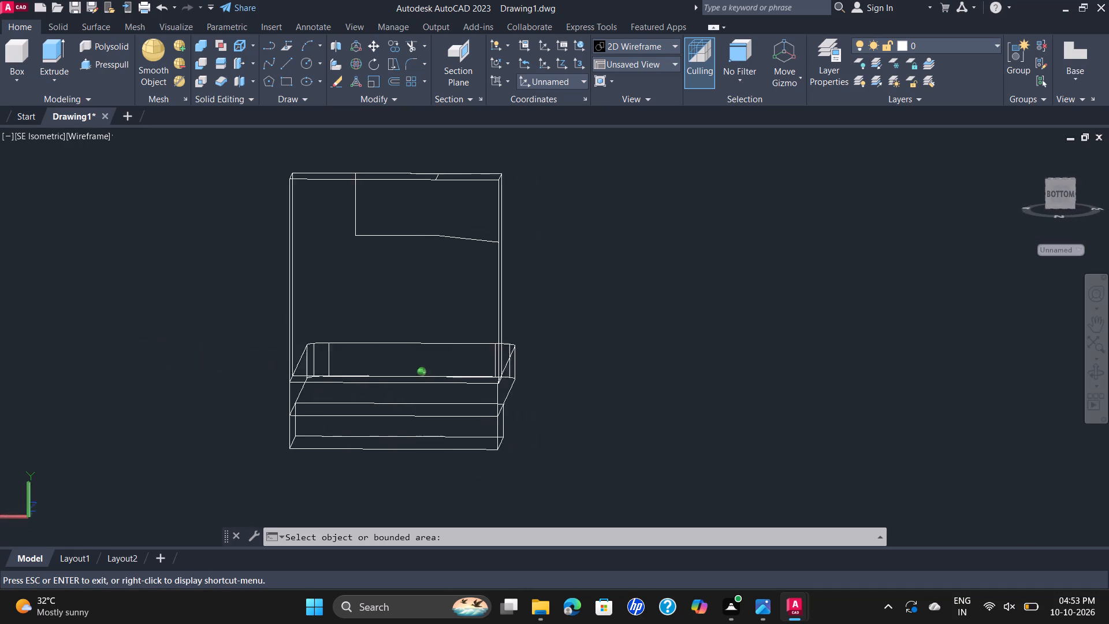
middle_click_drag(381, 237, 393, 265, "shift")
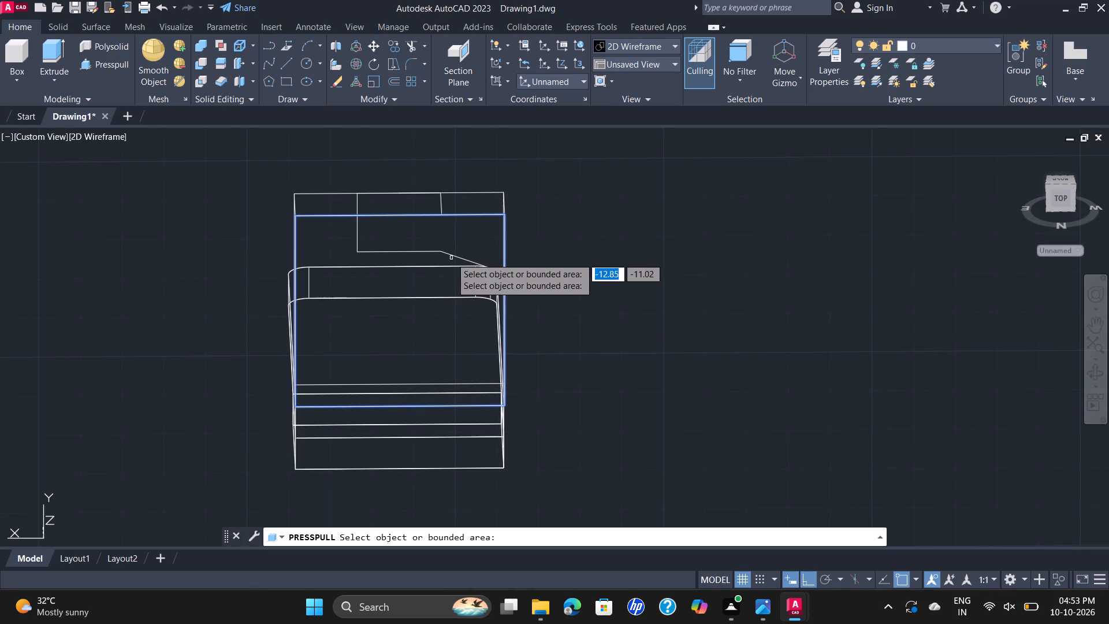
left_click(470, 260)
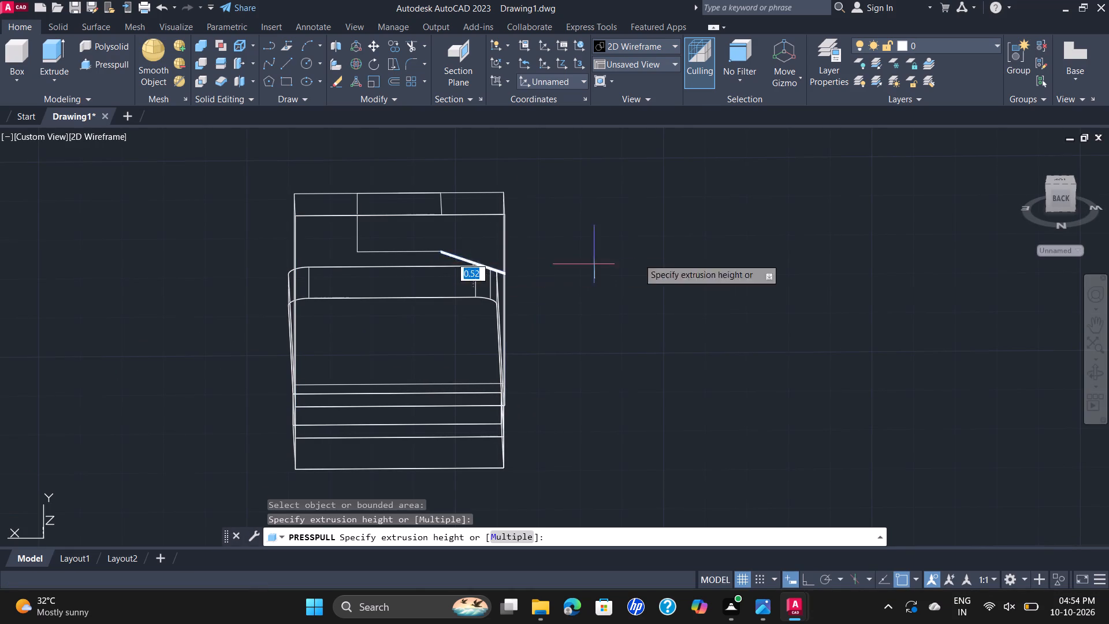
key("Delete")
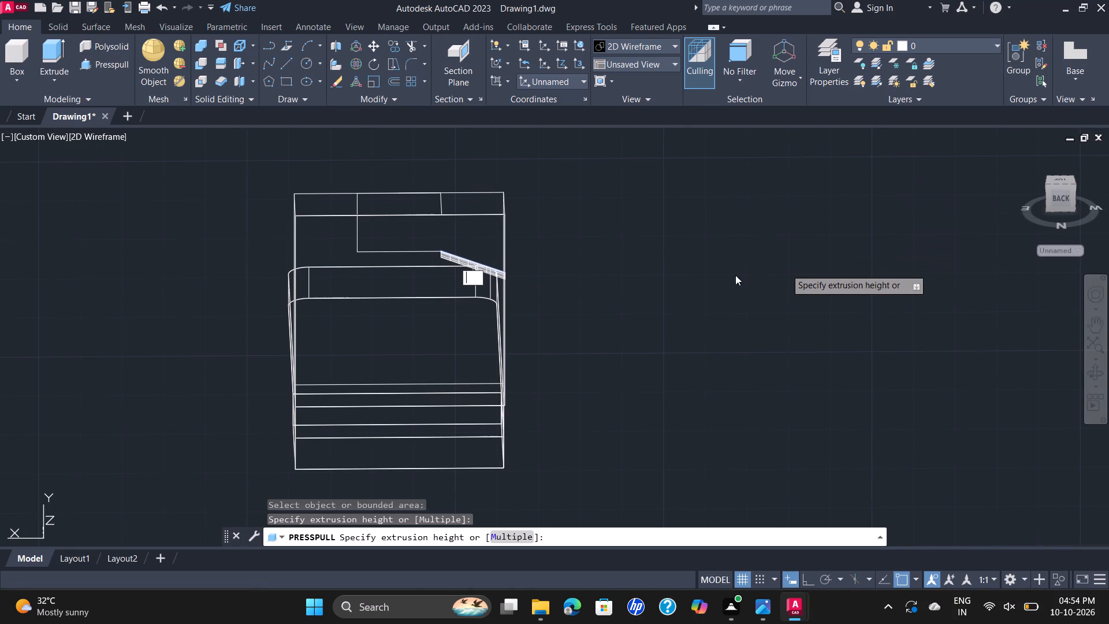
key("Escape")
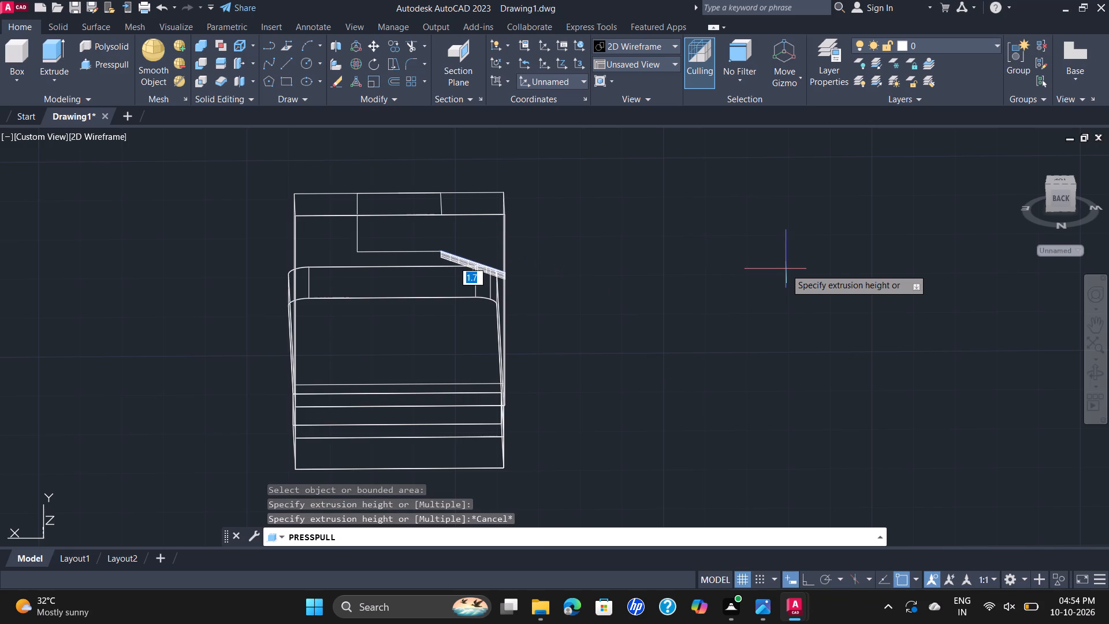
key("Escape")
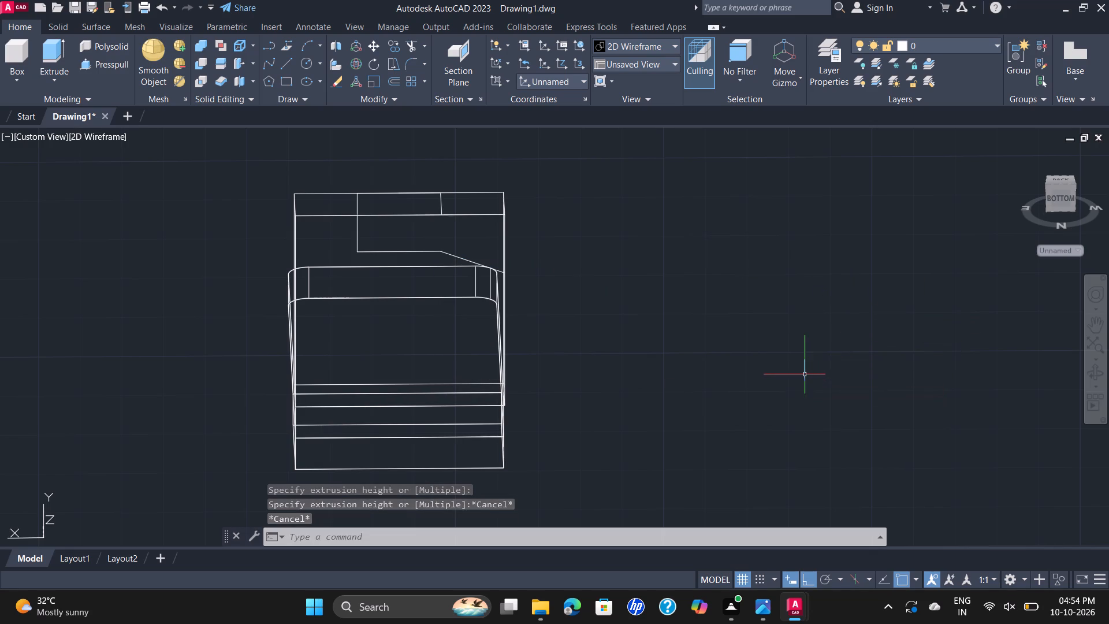
Erase the slanted line, the short line across the wall's top, and the notch outline's side and bottom lines.
left_click(453, 257)
key("Delete")
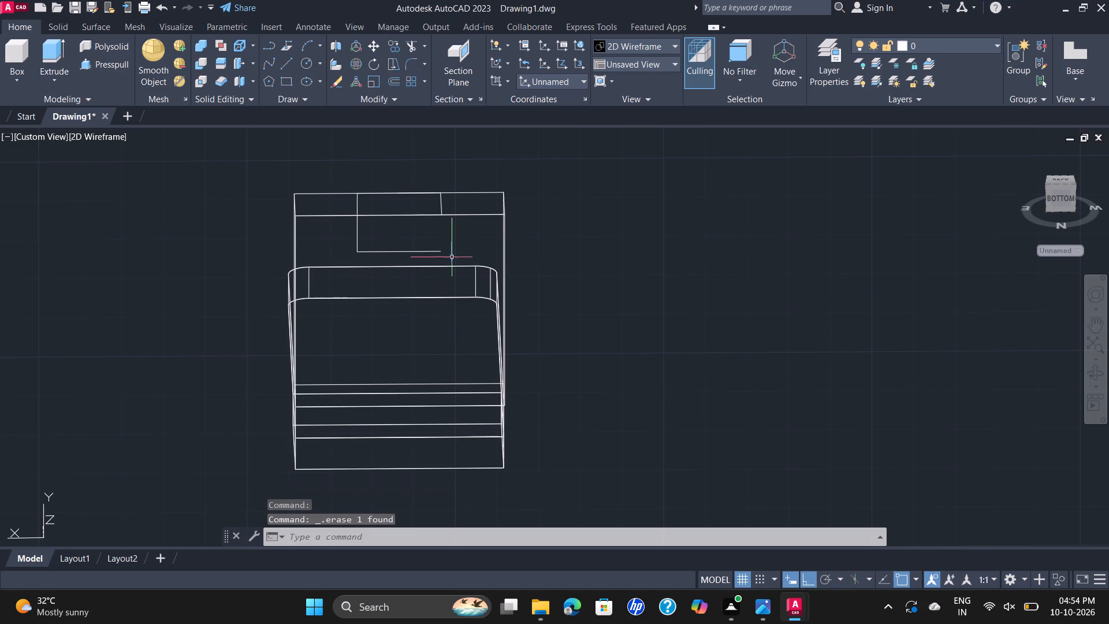
left_click(443, 208)
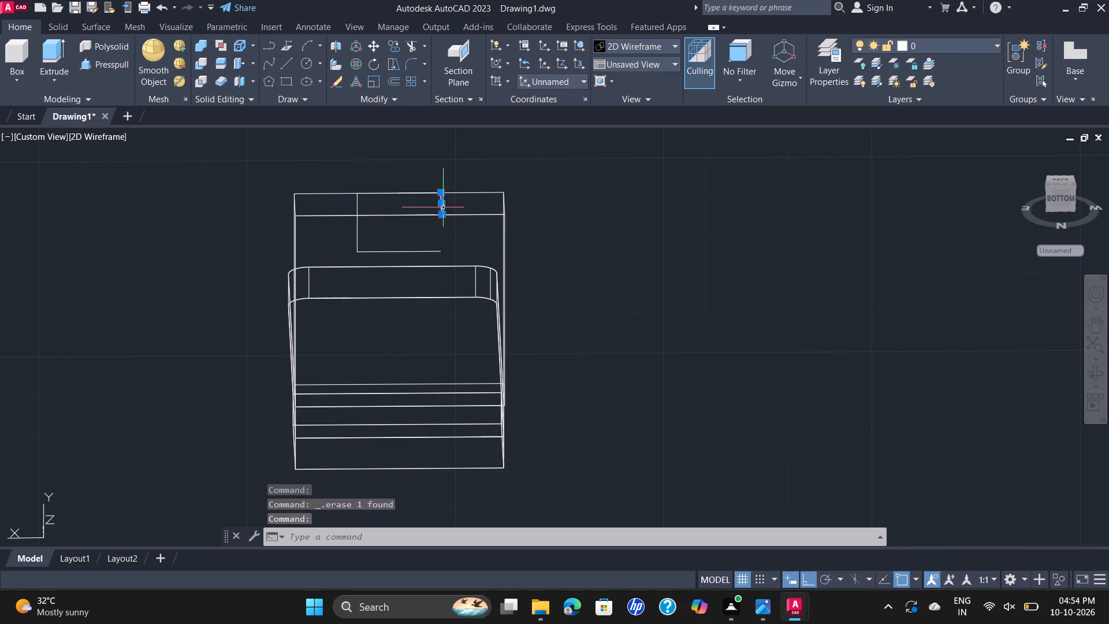
left_click(355, 201)
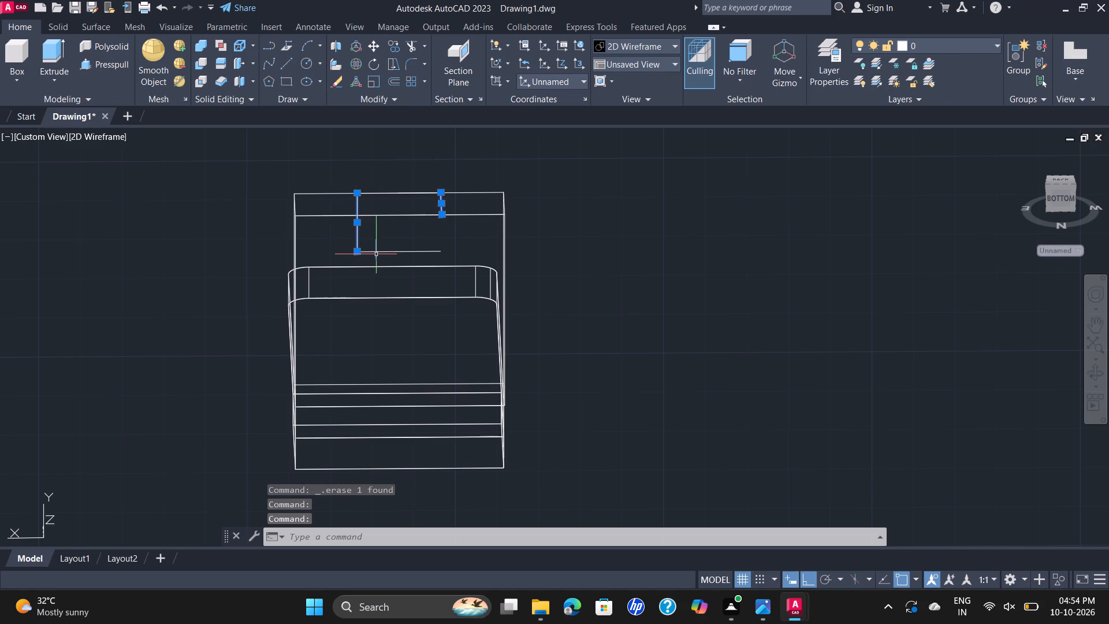
left_click(378, 252)
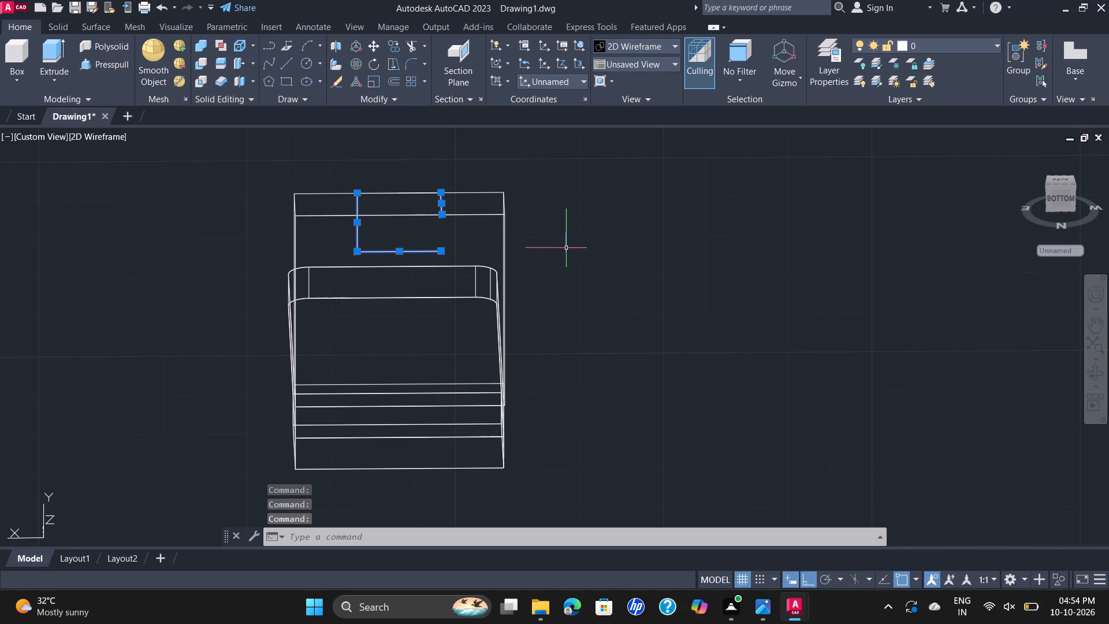
key("Delete")
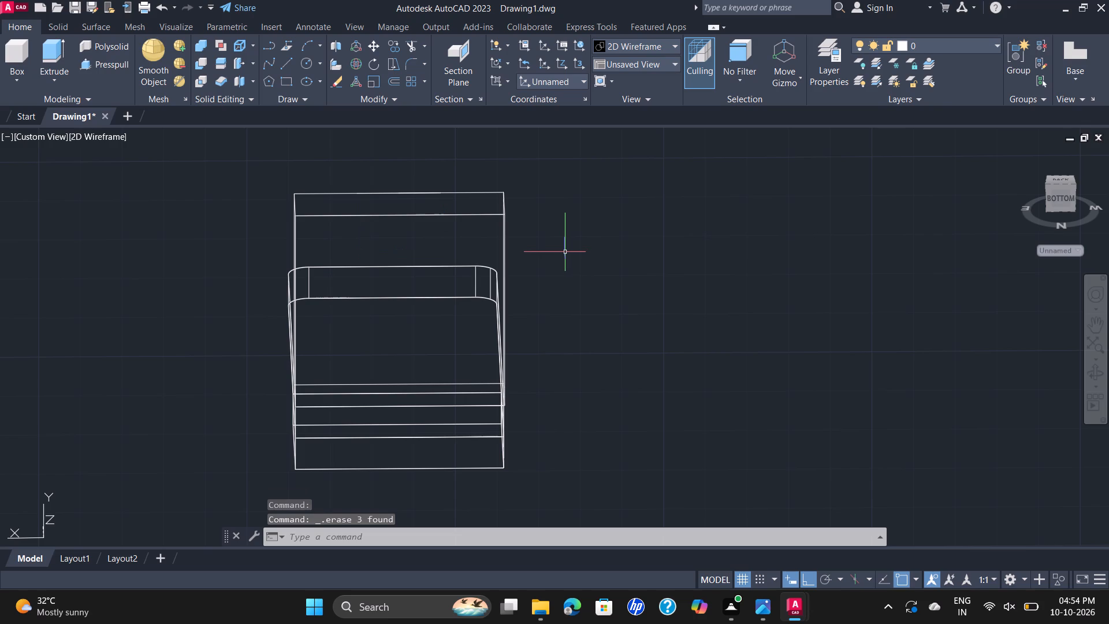
Examine the bracket from its side, back and underneath.
middle_click_drag(568, 251, 658, 225, "shift")
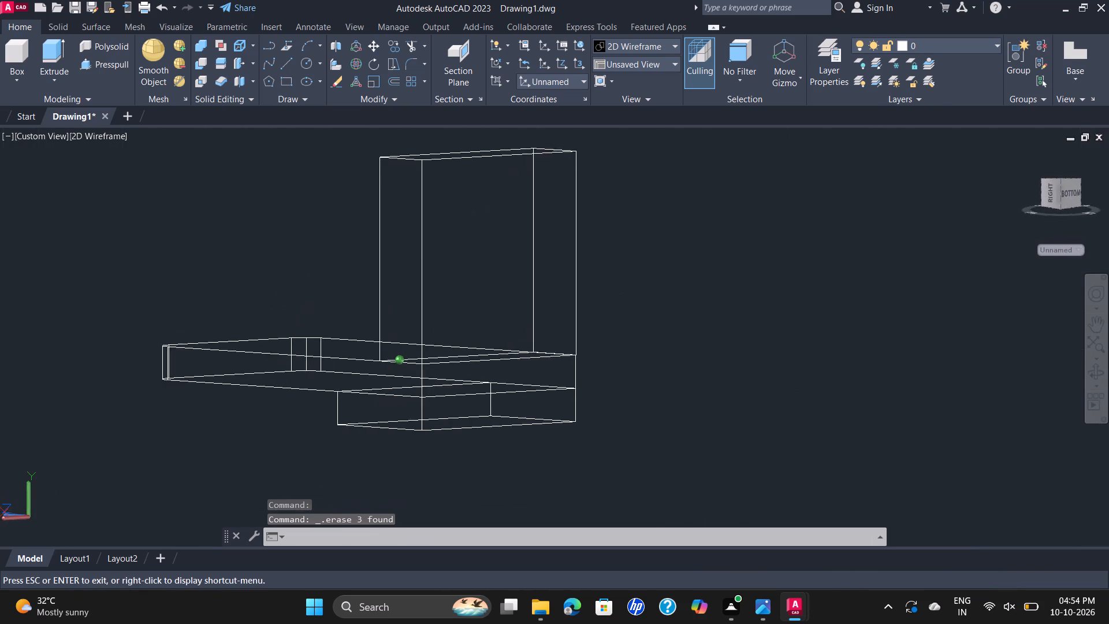
middle_click_drag(658, 225, 793, 260, "shift")
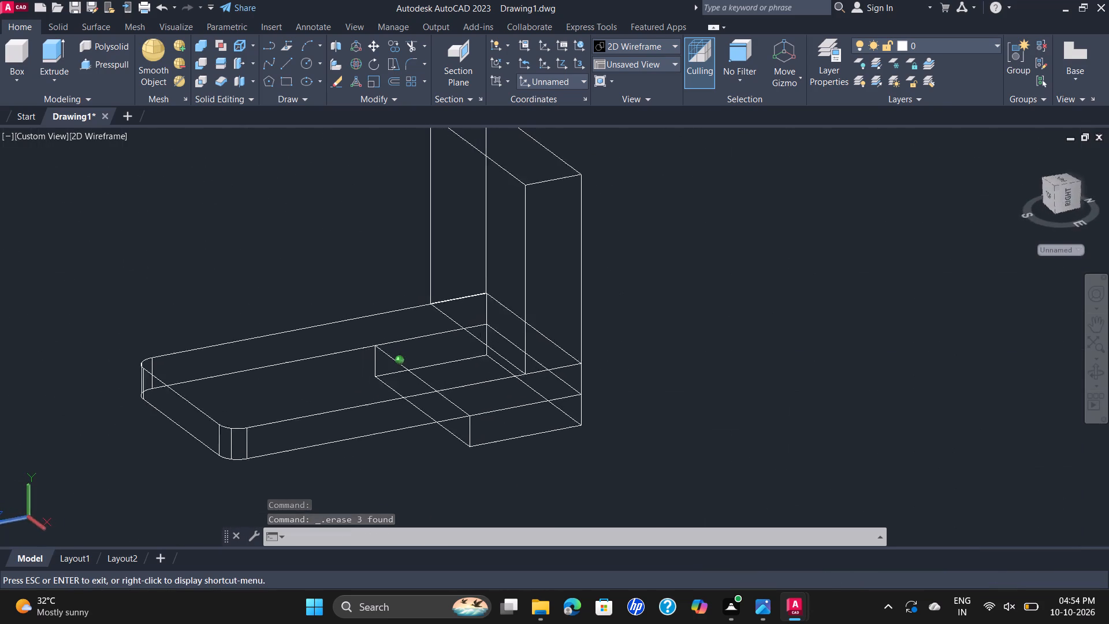
middle_click_drag(793, 260, 749, 216, "shift")
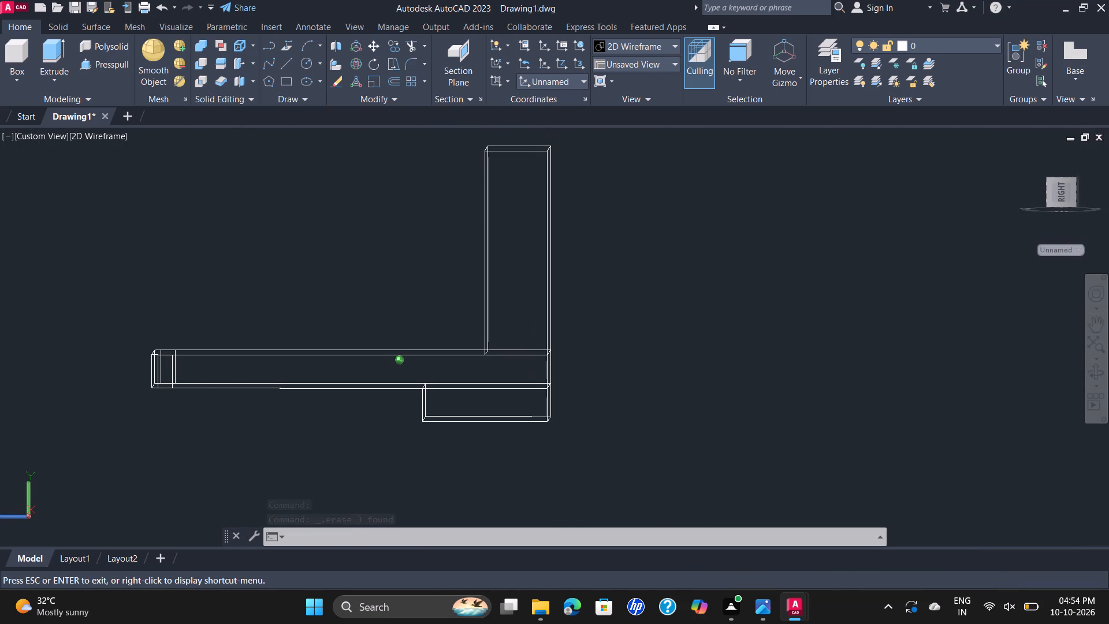
middle_click_drag(749, 216, 566, 233, "shift")
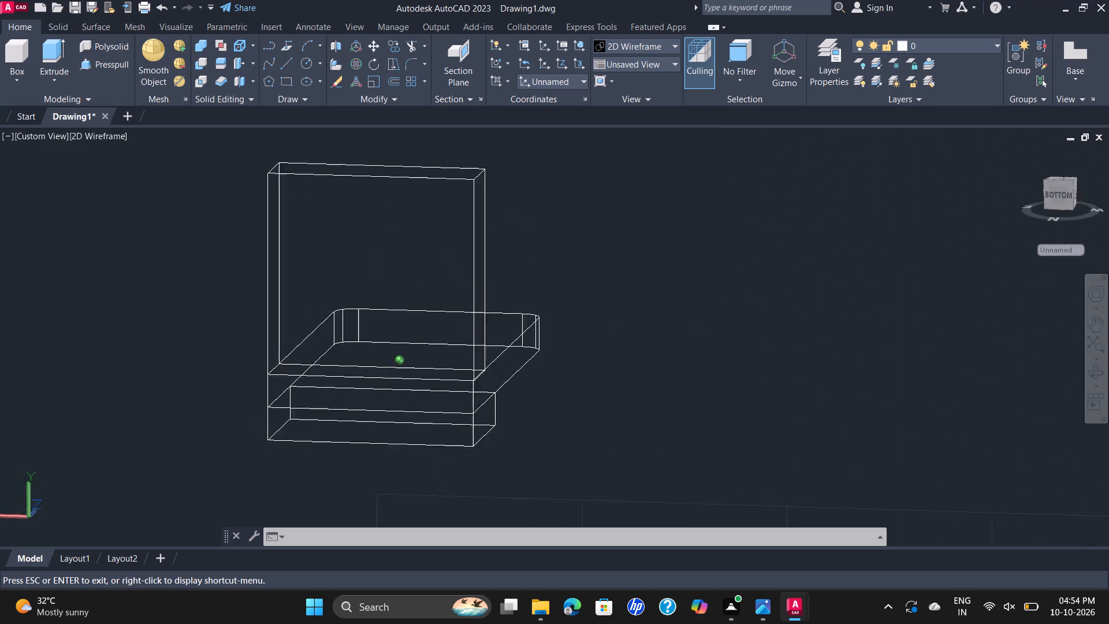
middle_click_drag(566, 233, 582, 258, "shift")
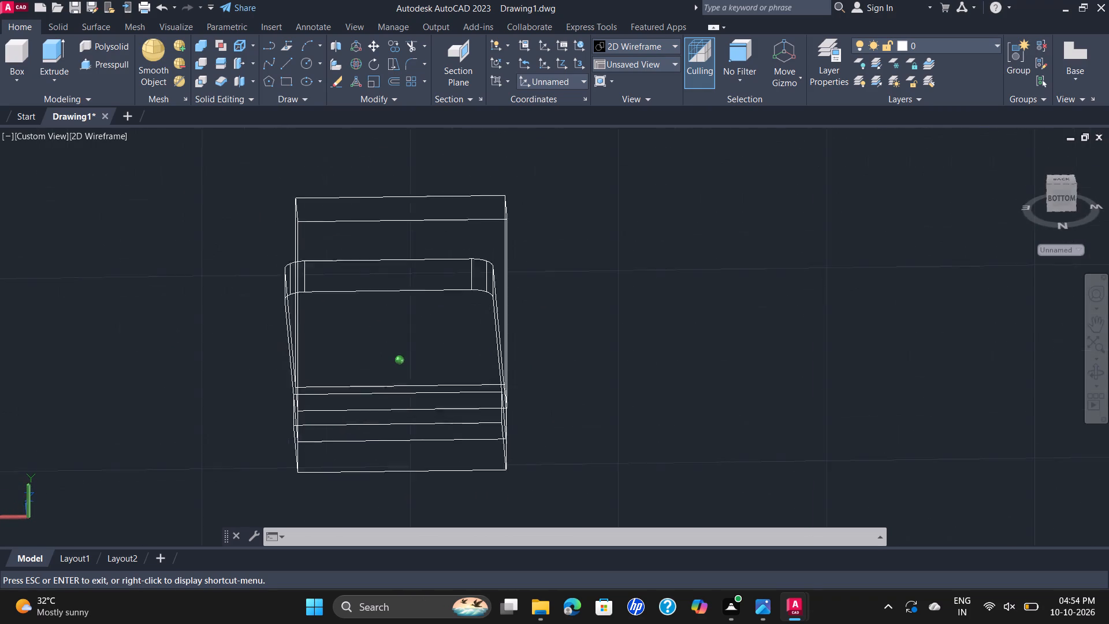
middle_click_drag(582, 258, 583, 217, "shift")
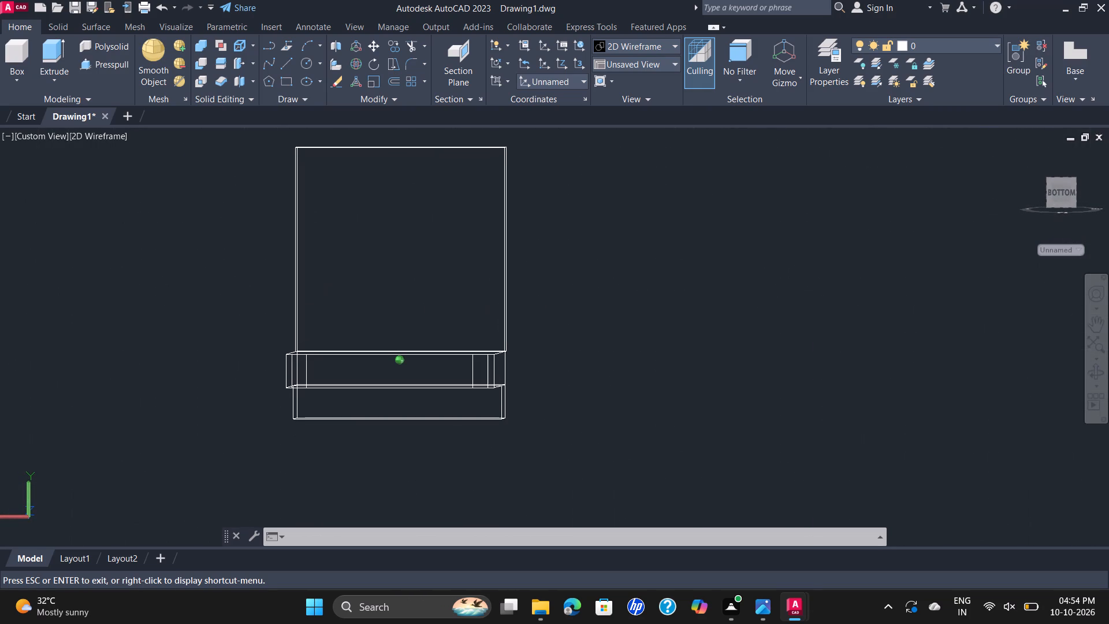
middle_click_drag(583, 217, 579, 205, "shift")
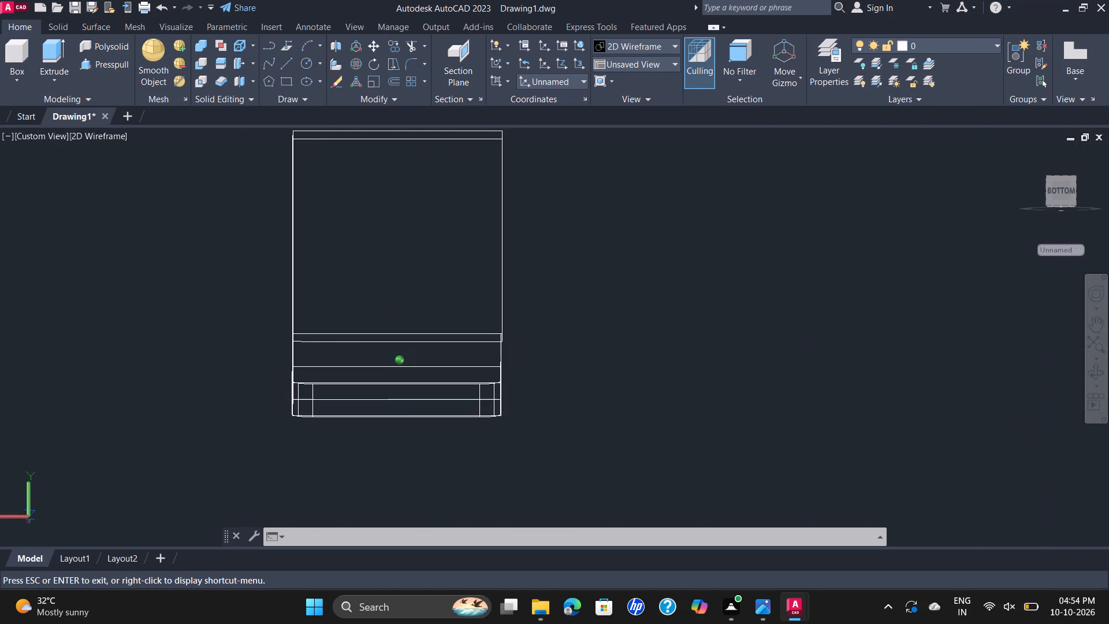
middle_click_drag(579, 205, 565, 222, "shift")
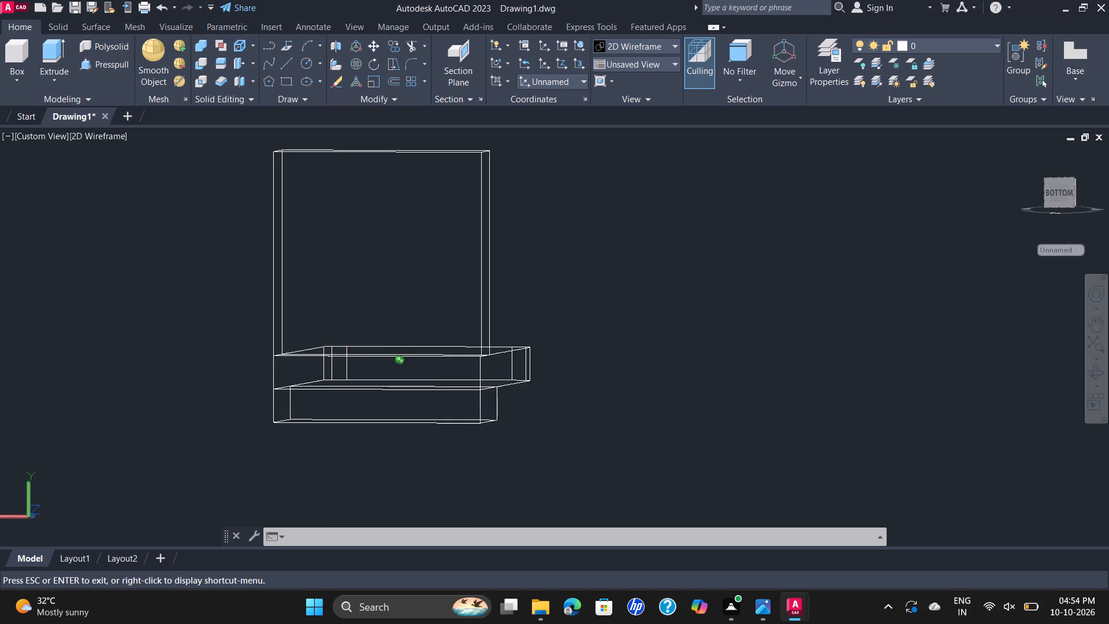
middle_click_drag(565, 222, 669, 364, "shift")
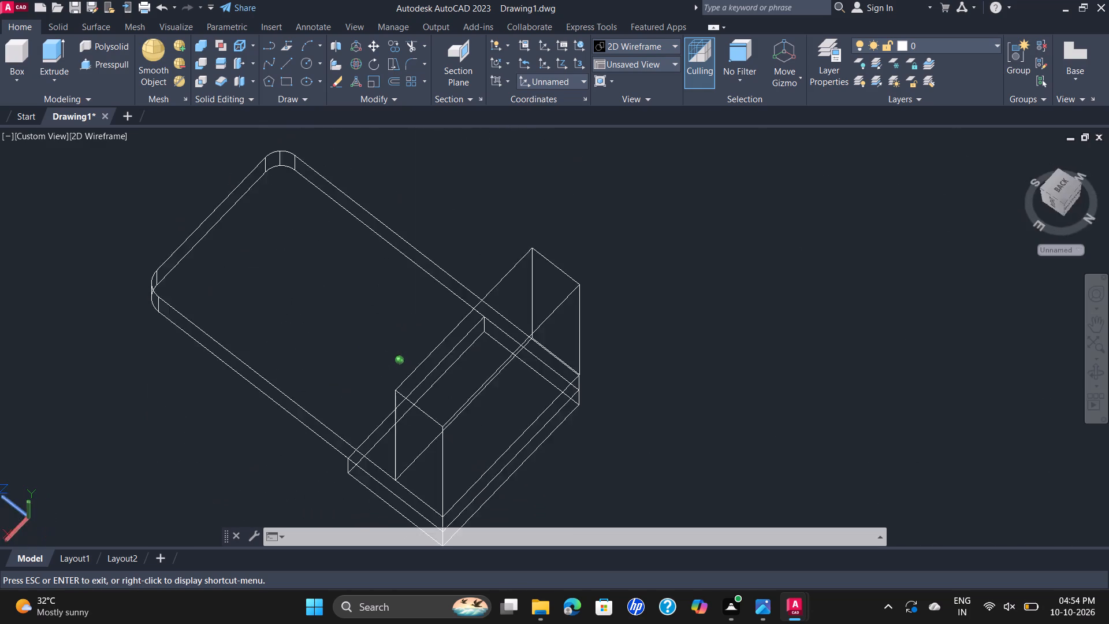
middle_click_drag(669, 364, 619, 299, "shift")
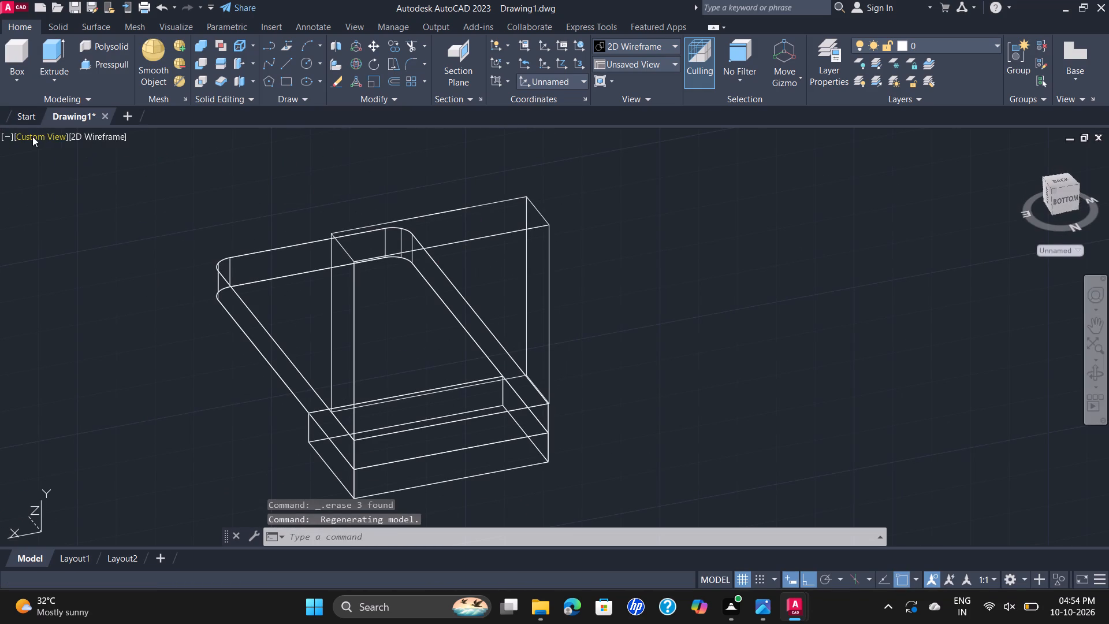
Set the view to SE Isometric.
left_click(33, 136)
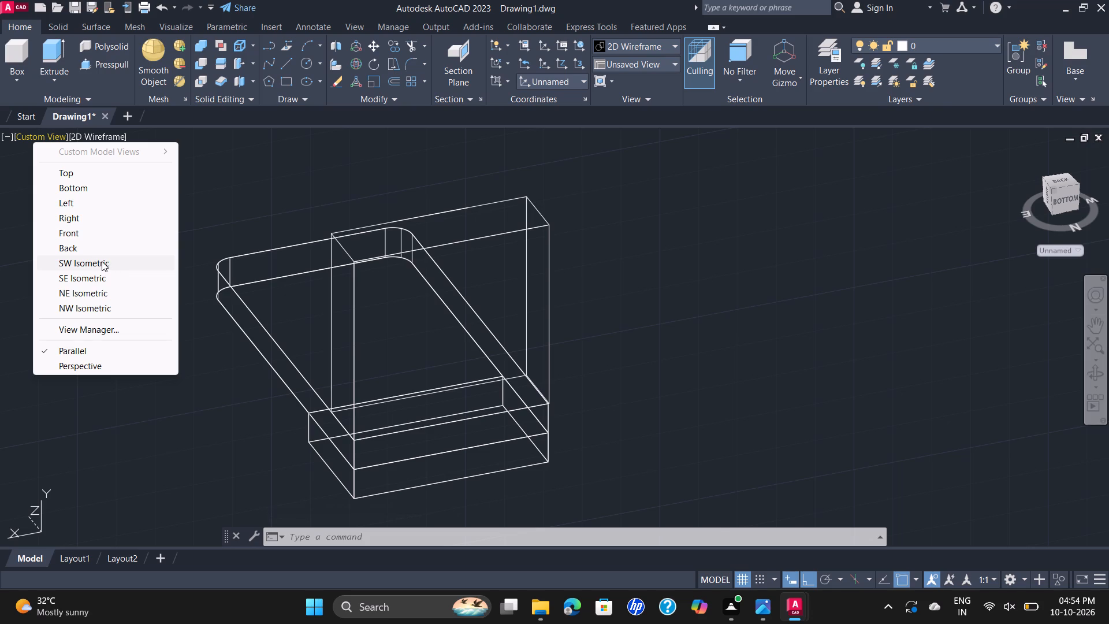
left_click(98, 277)
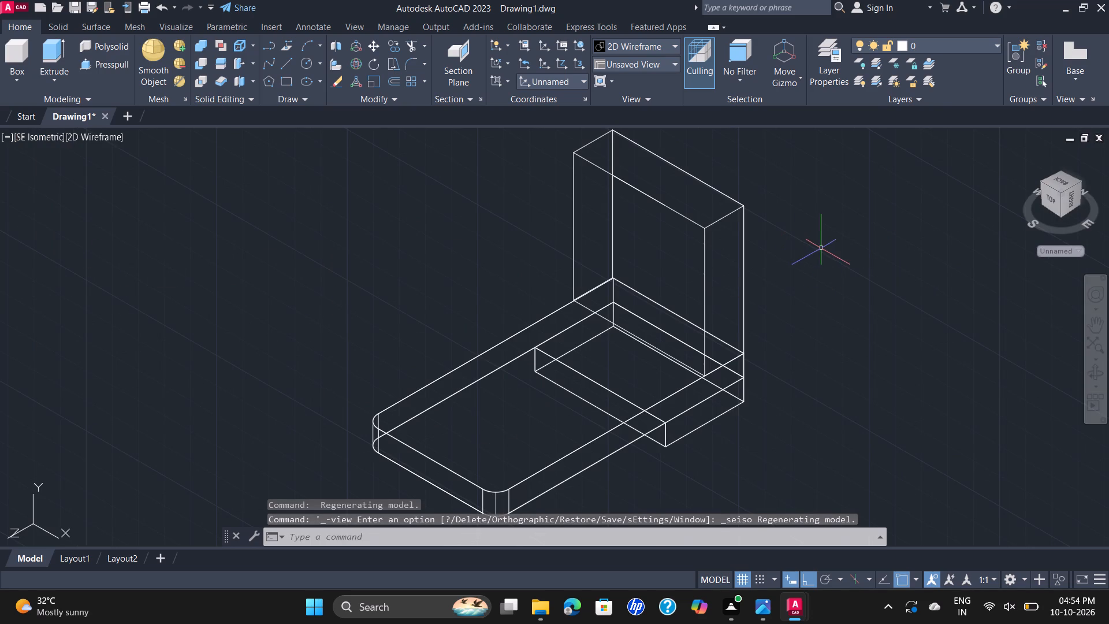
Examine the bracket from its side, back and front, and restore the SE Isometric view.
middle_click_drag(827, 249, 732, 276, "shift")
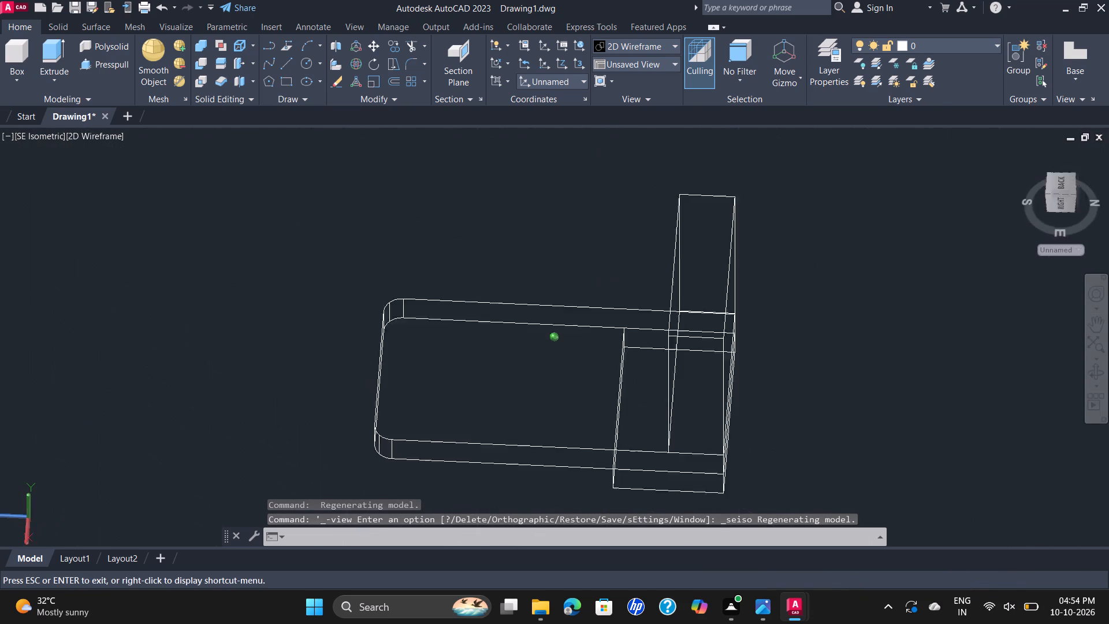
middle_click_drag(732, 276, 598, 194, "shift")
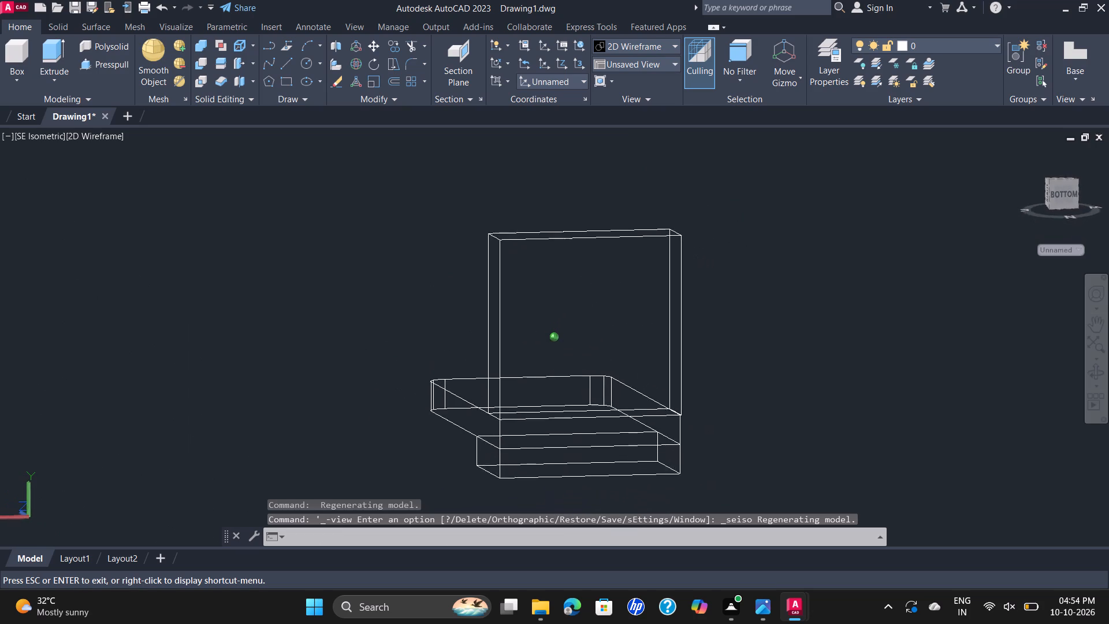
middle_click_drag(598, 194, 570, 198, "shift")
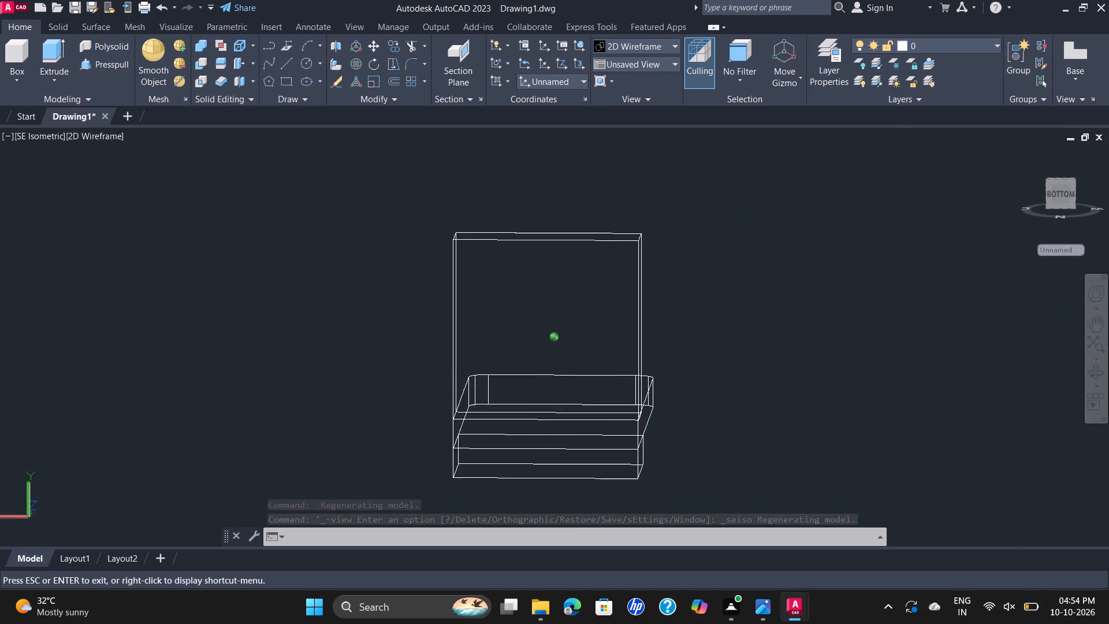
middle_click_drag(570, 198, 582, 187, "shift")
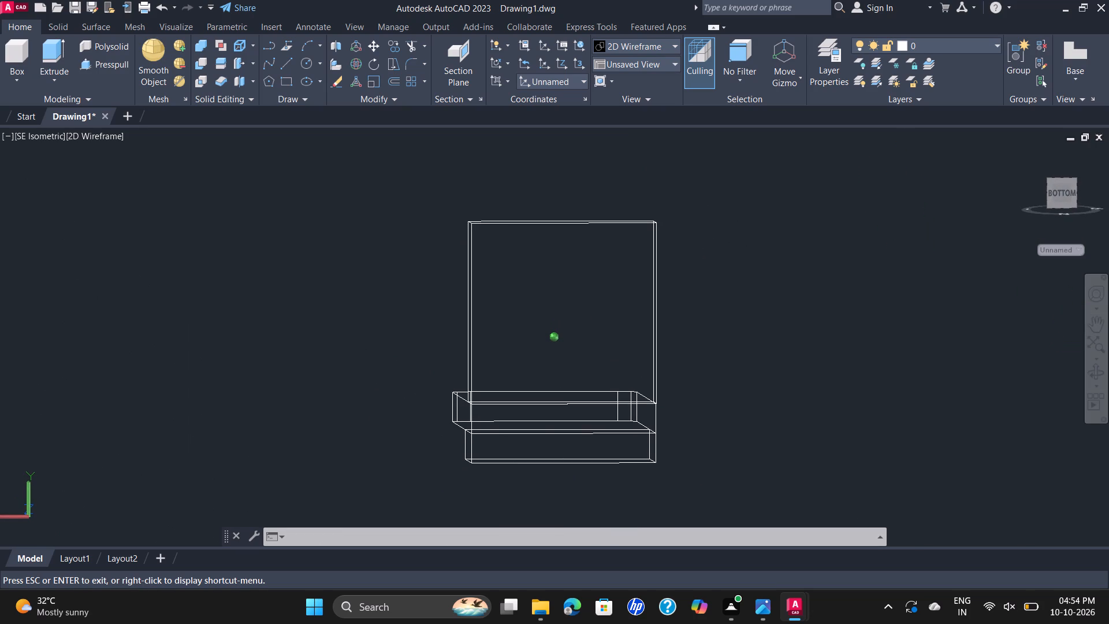
middle_click_drag(582, 187, 734, 273, "shift")
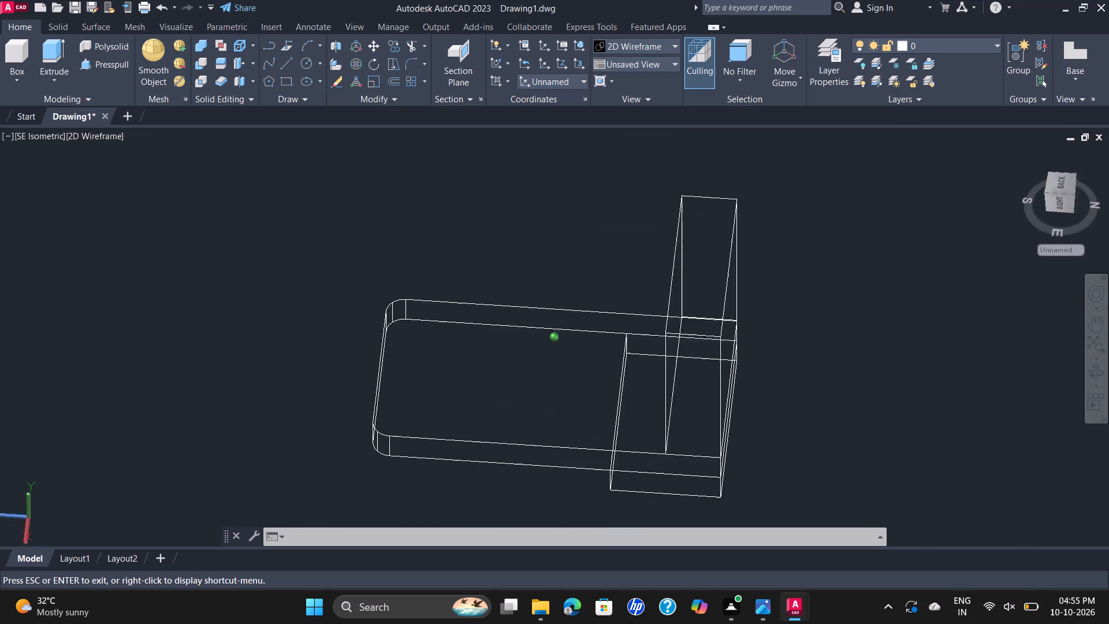
middle_click_drag(734, 273, 859, 210, "shift")
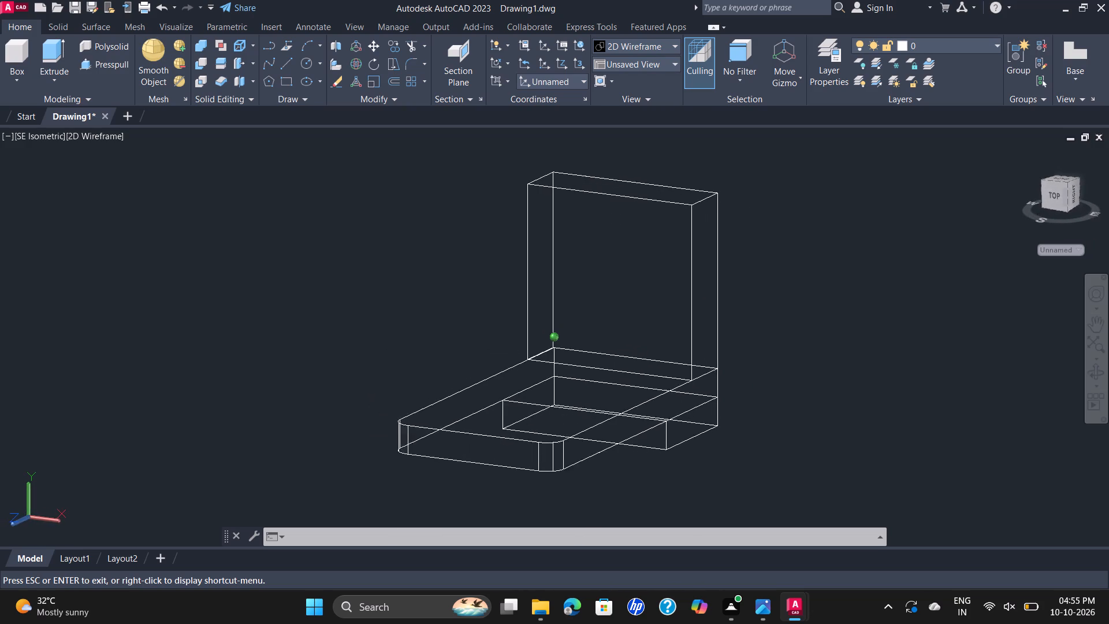
middle_click_drag(859, 210, 910, 196, "shift")
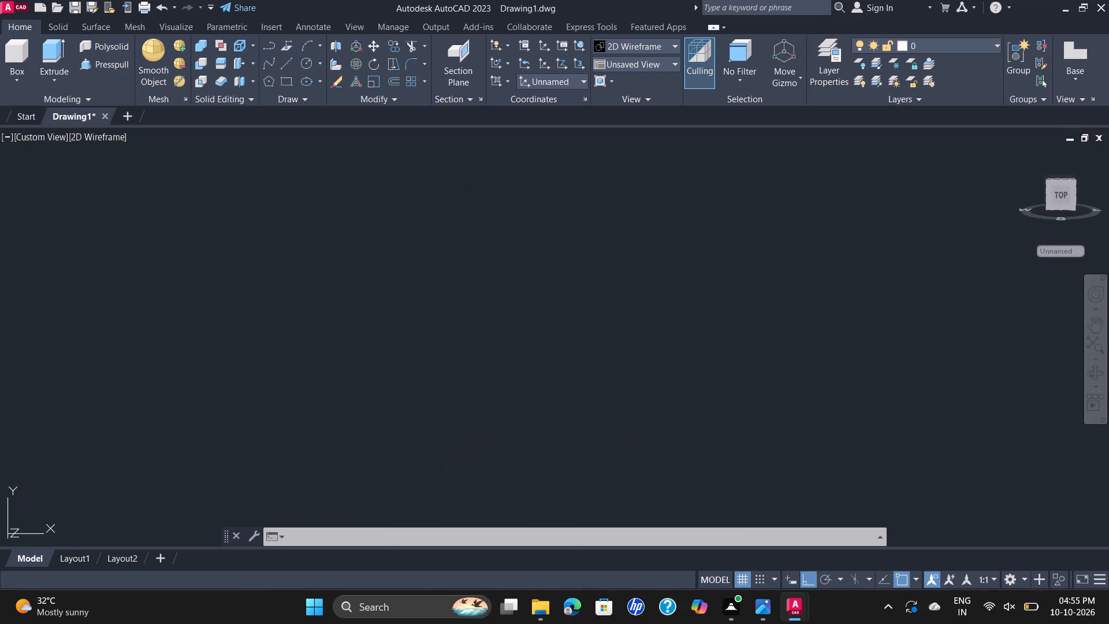
left_click(34, 133)
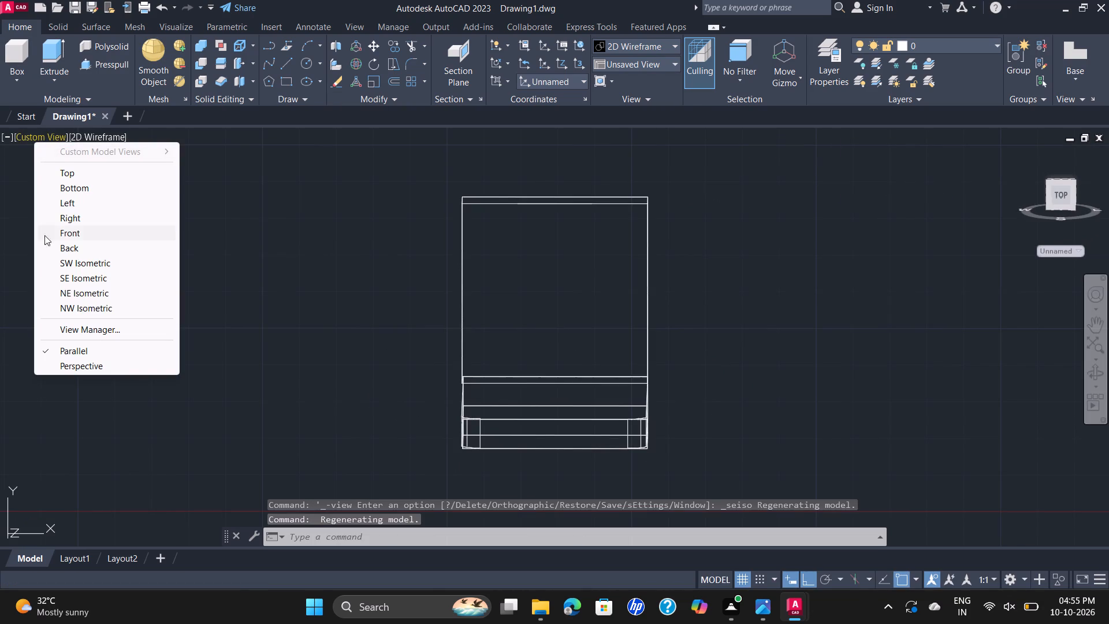
left_click(99, 281)
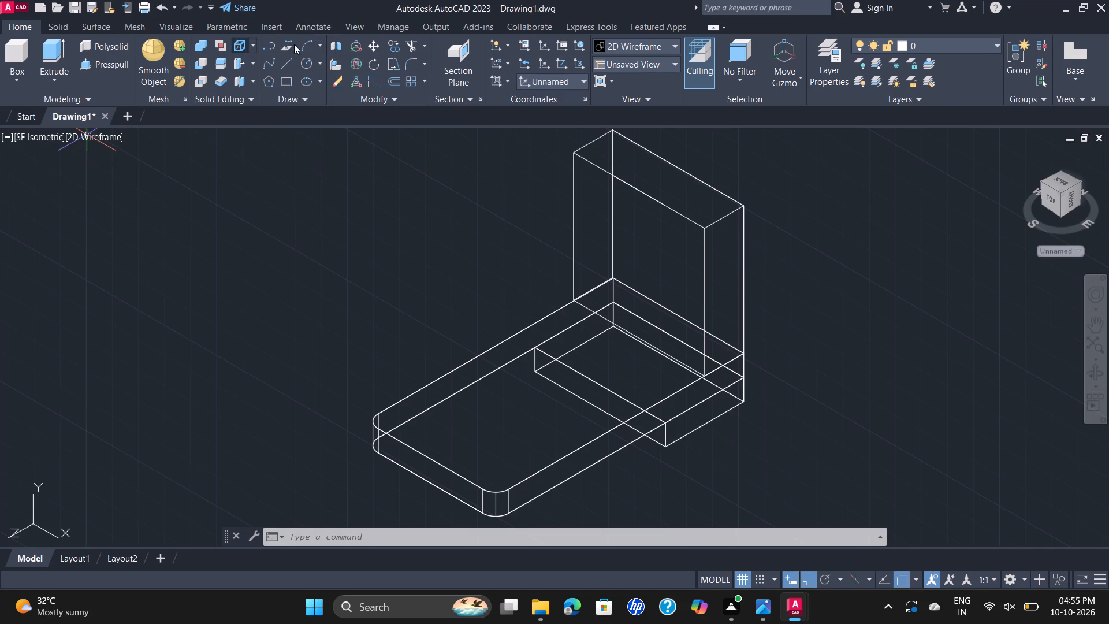
Draw a 20 x 15 mm rectangle in the empty space beside the bracket.
left_click(289, 80)
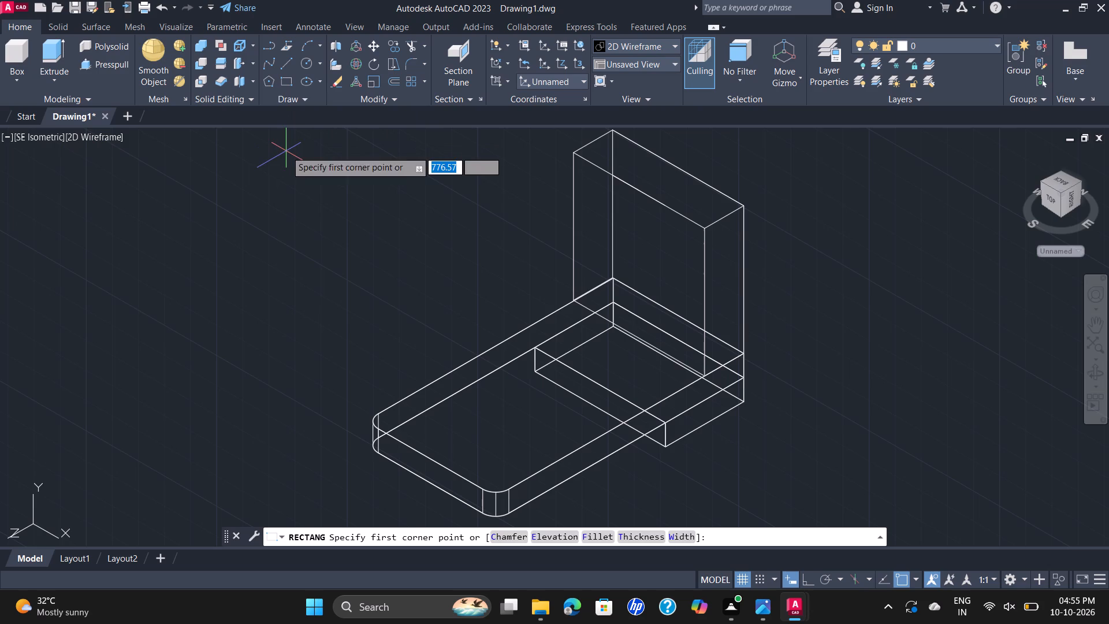
left_click(286, 152)
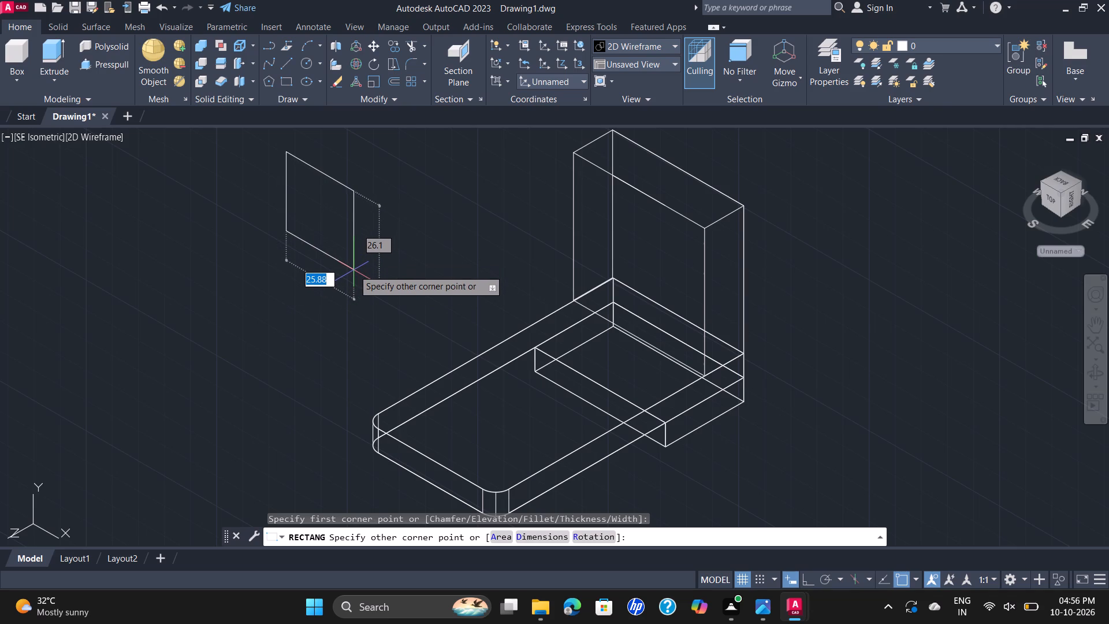
type("20")
key("Escape")
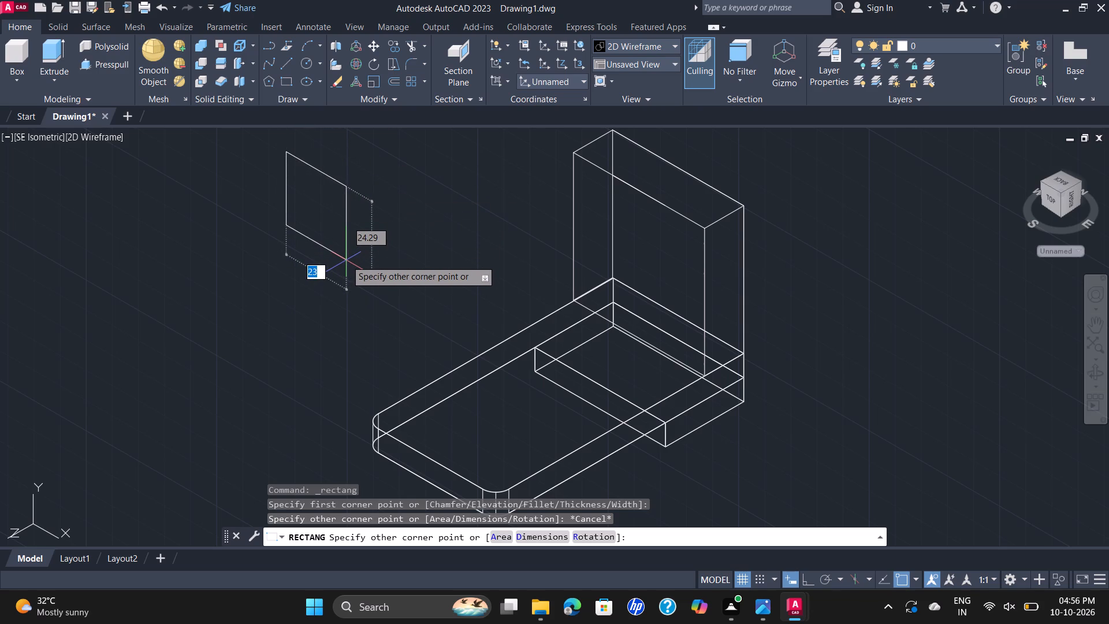
type("20")
key("Tab")
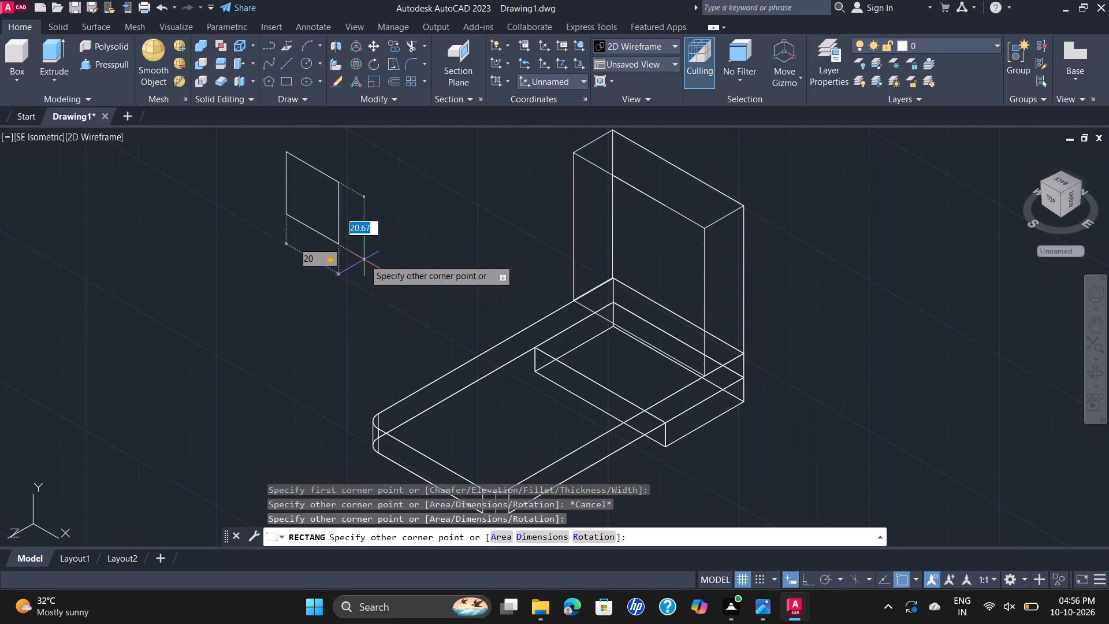
type("15")
key("Return")
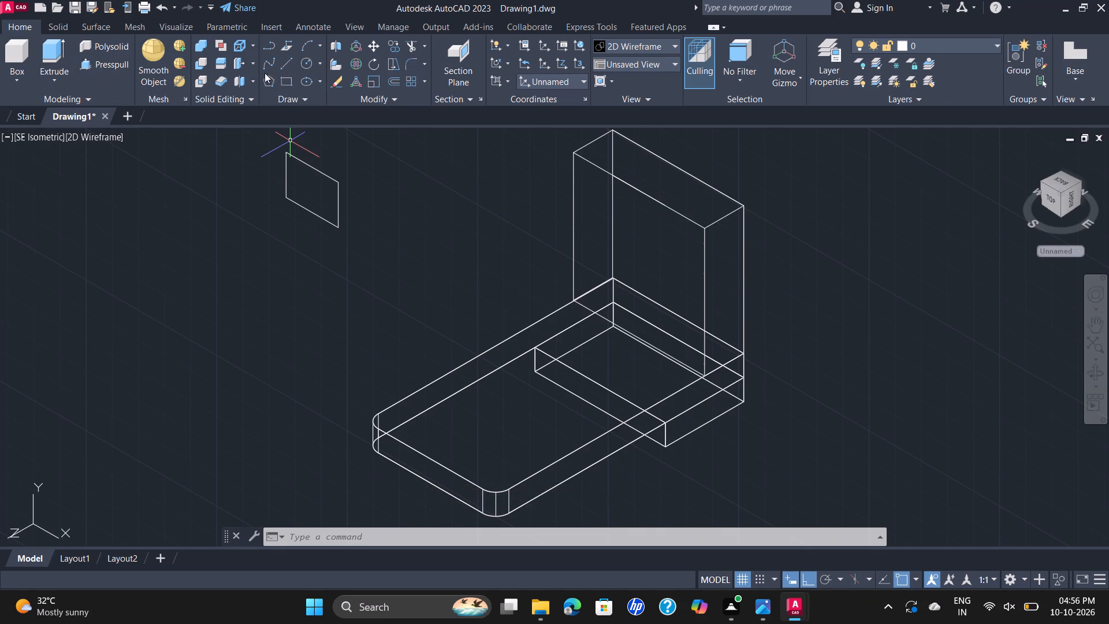
Move the rectangle by its upper-left corner to the leftover line's endpoint on the upright wall's front top edge, with Ortho off.
left_click(371, 40)
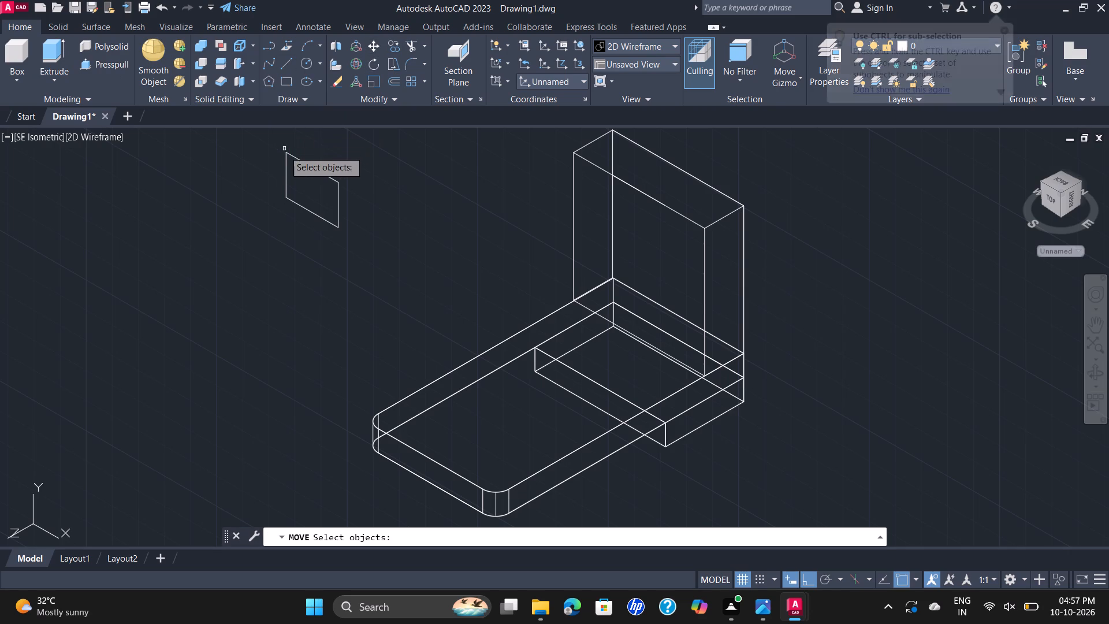
left_click(293, 157)
right_click(315, 140)
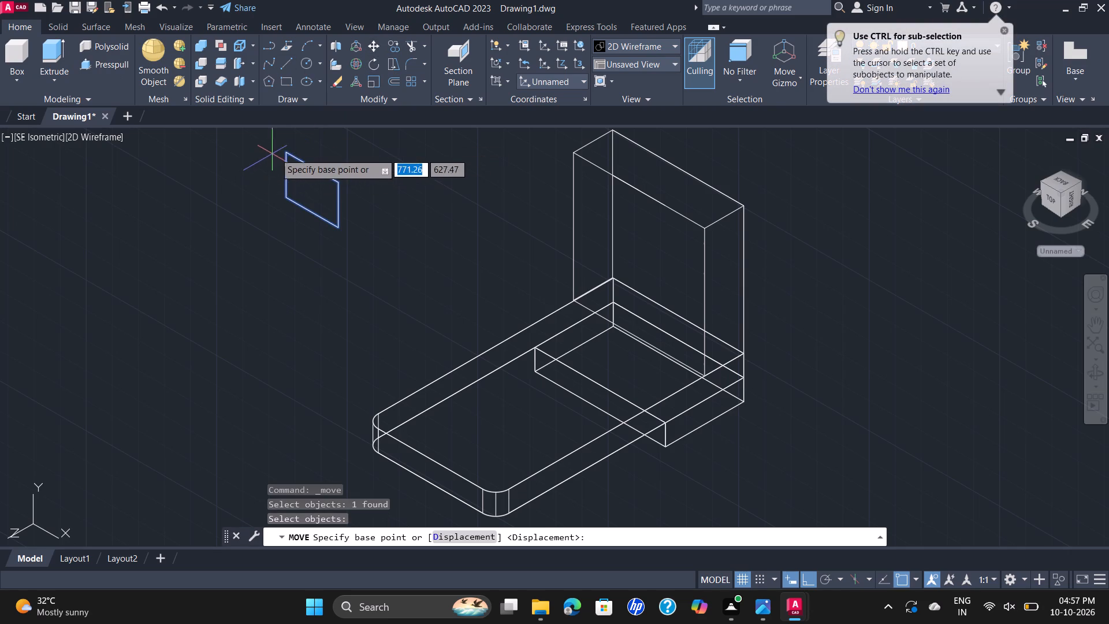
left_click(284, 152)
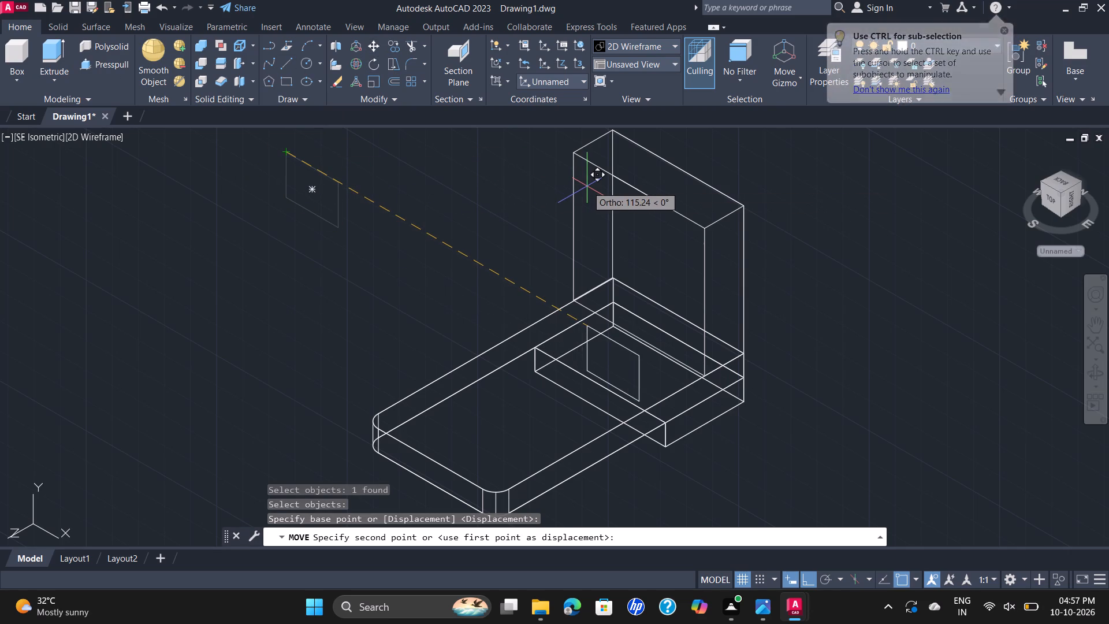
key("F8")
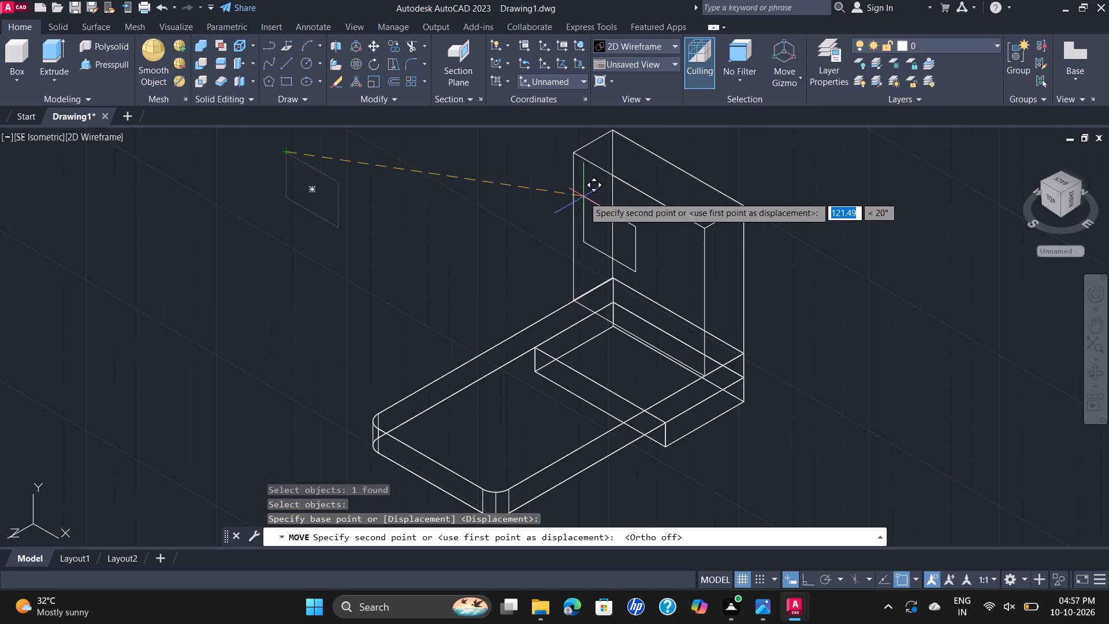
left_click(611, 174)
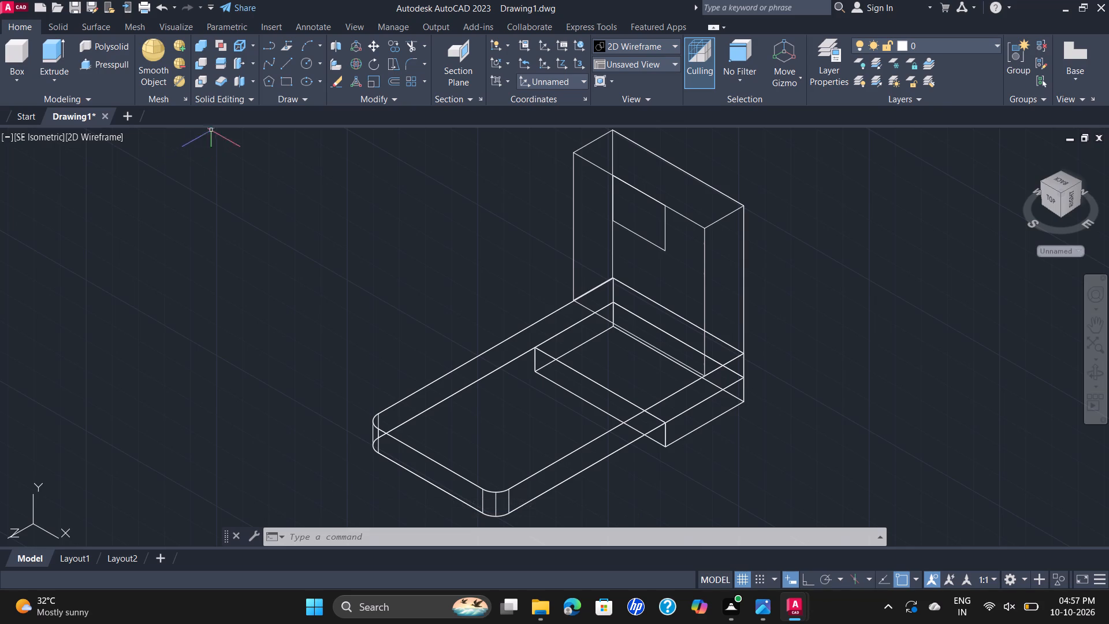
Presspull the rectangle 15 mm through the upright wall's thickness to cut the notch.
left_click(93, 69)
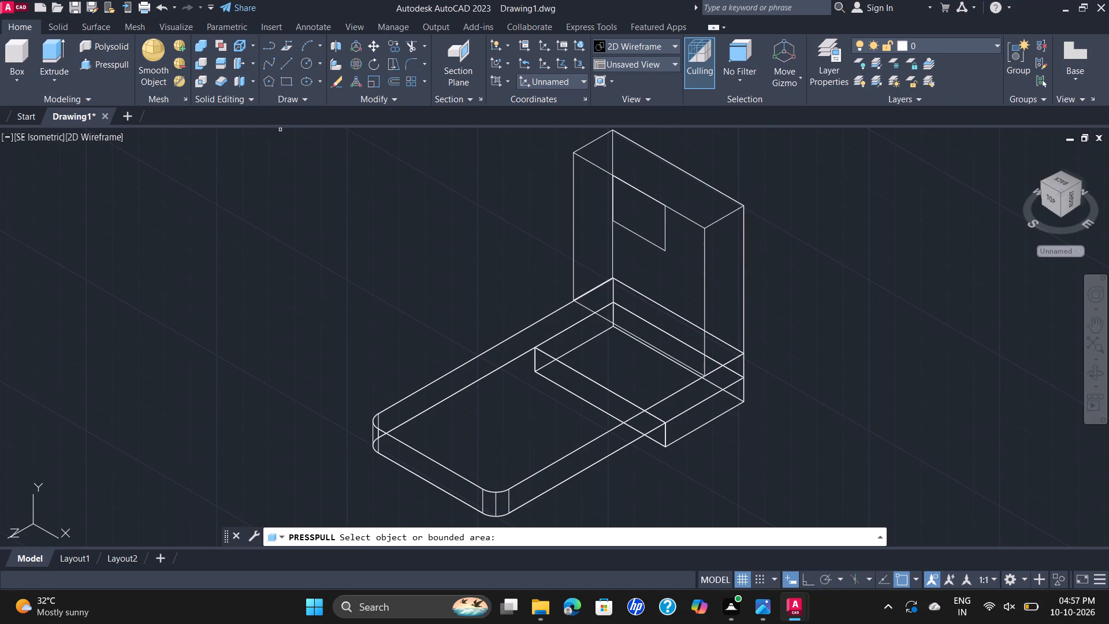
left_click(658, 214)
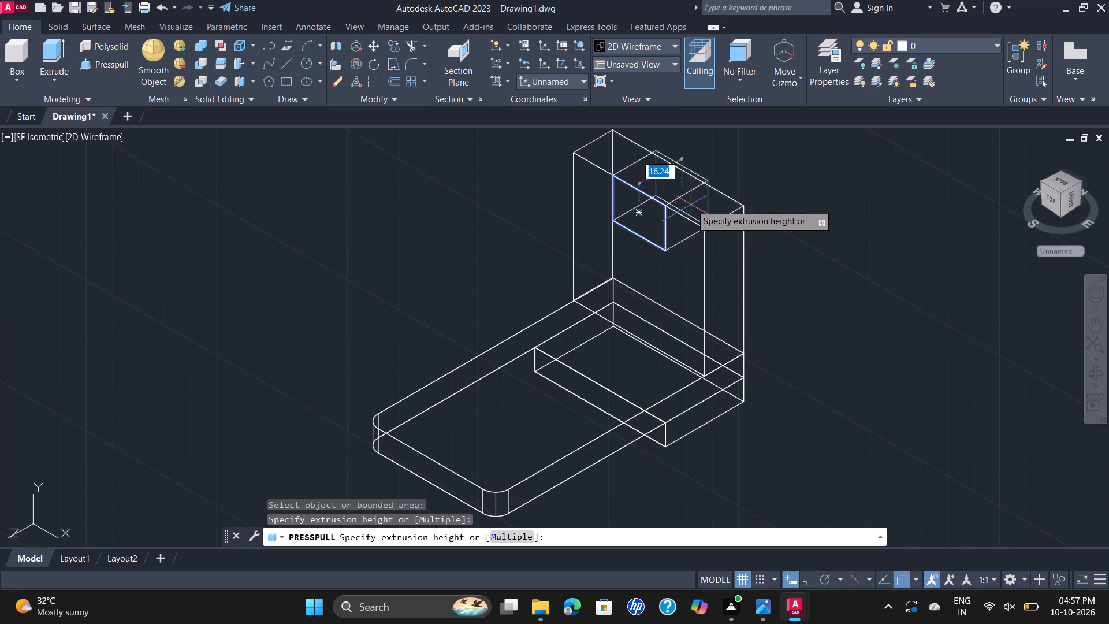
left_click(679, 170)
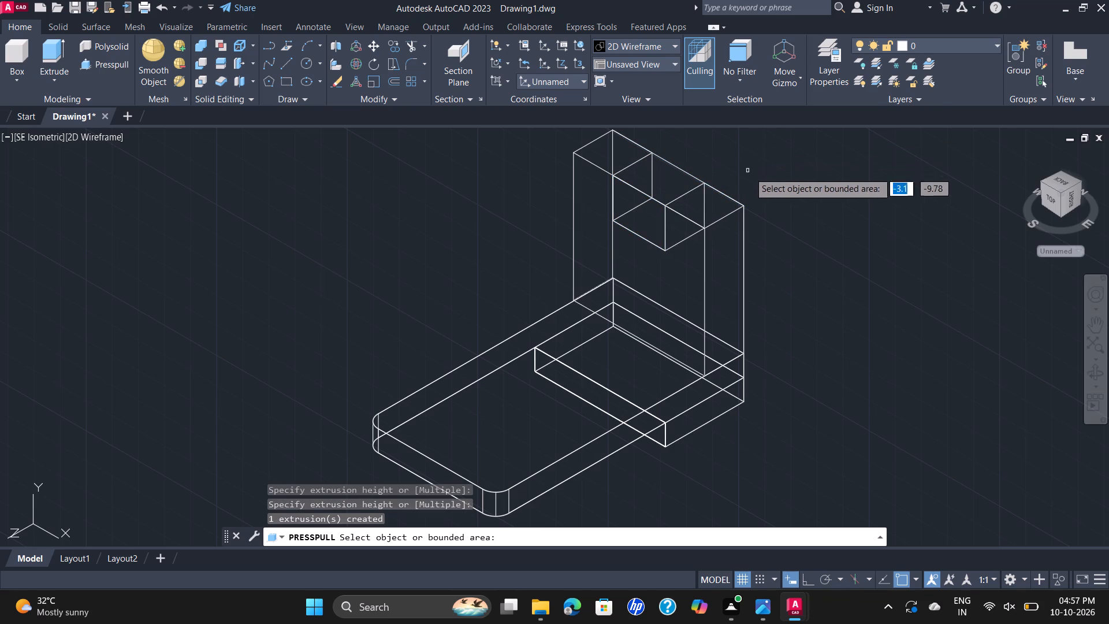
left_click(156, 281)
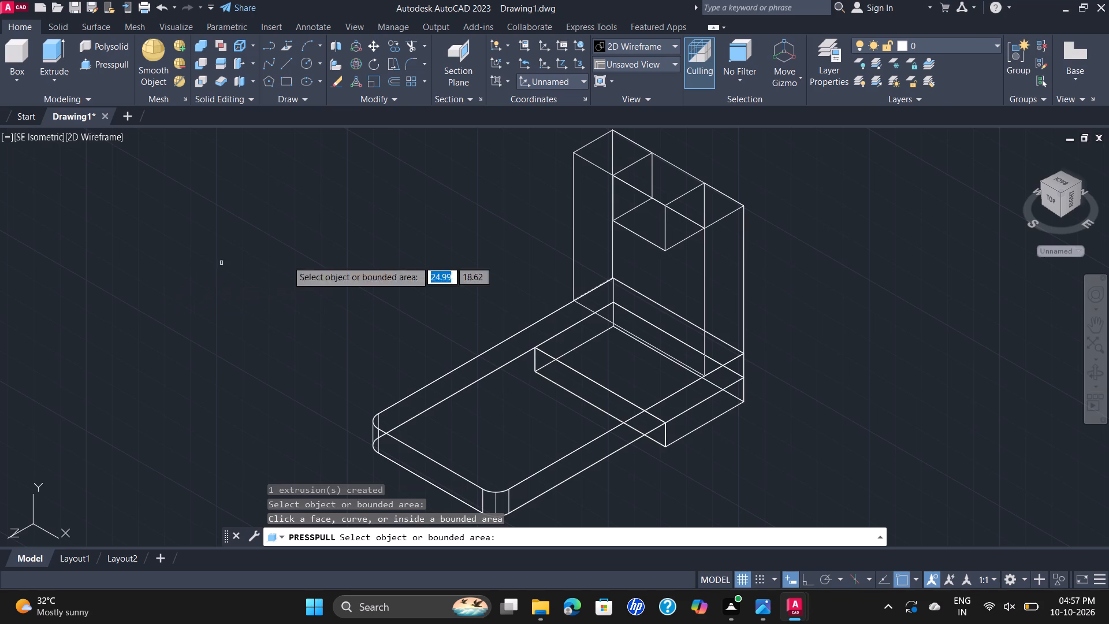
key("Escape")
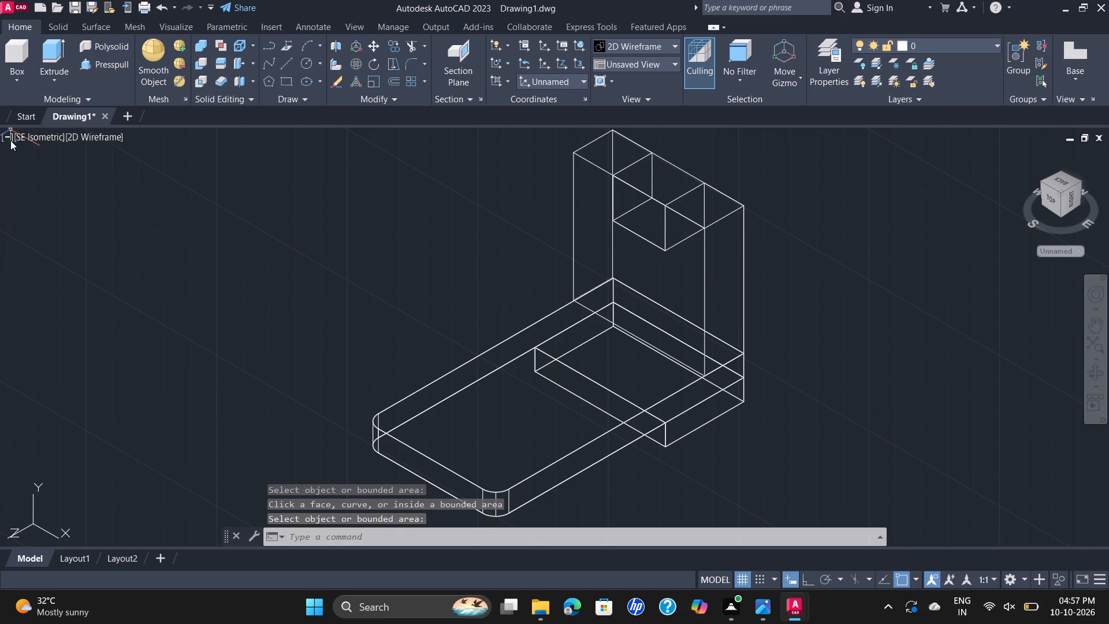
In the Shaded with edges style, erase the back top edge line, the notch's rectangle outline and the short front line.
left_click(79, 138)
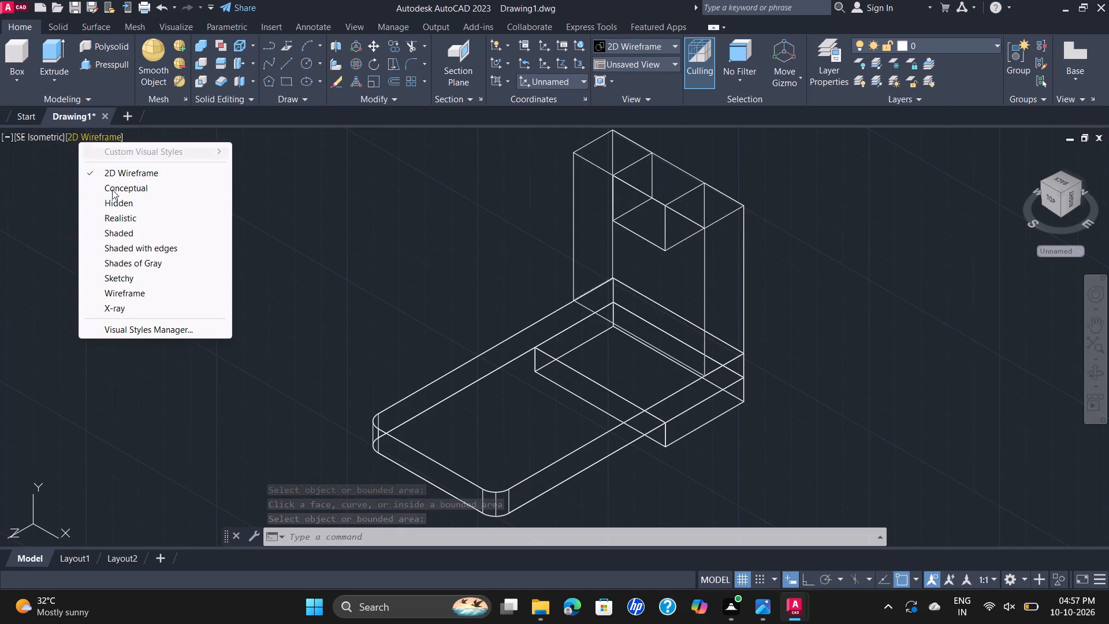
left_click(154, 250)
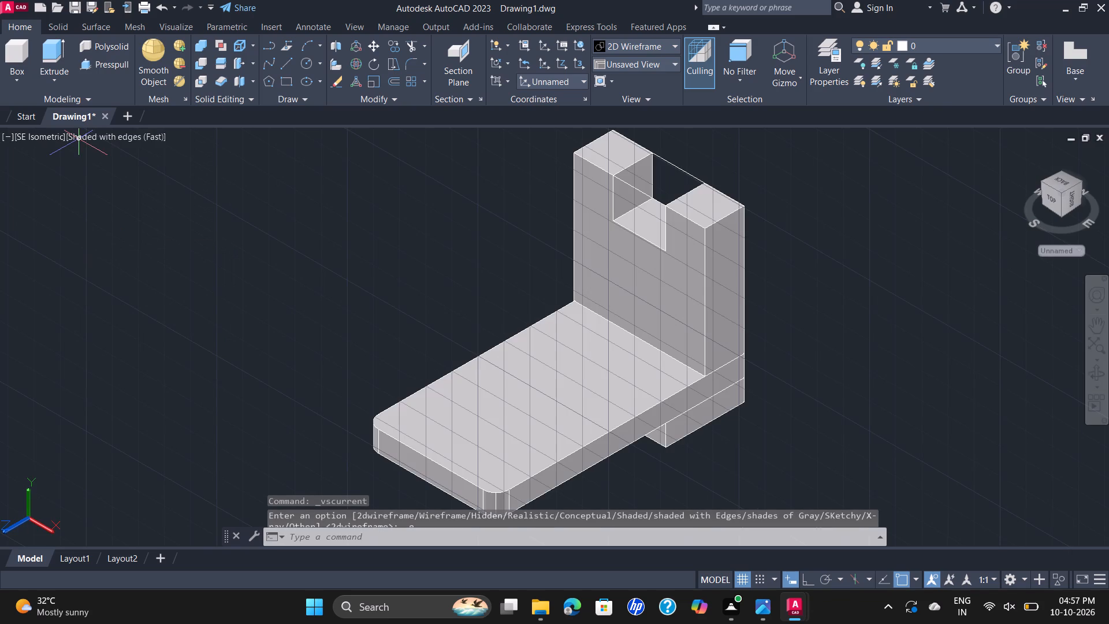
left_click(676, 166)
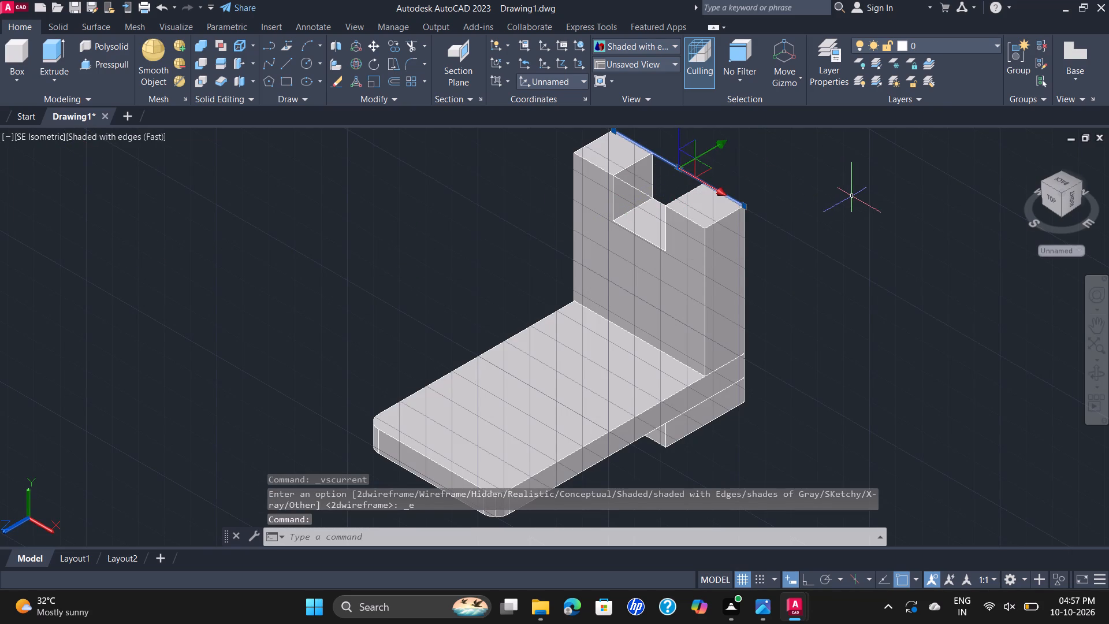
key("Delete")
left_click(657, 199)
key("Delete")
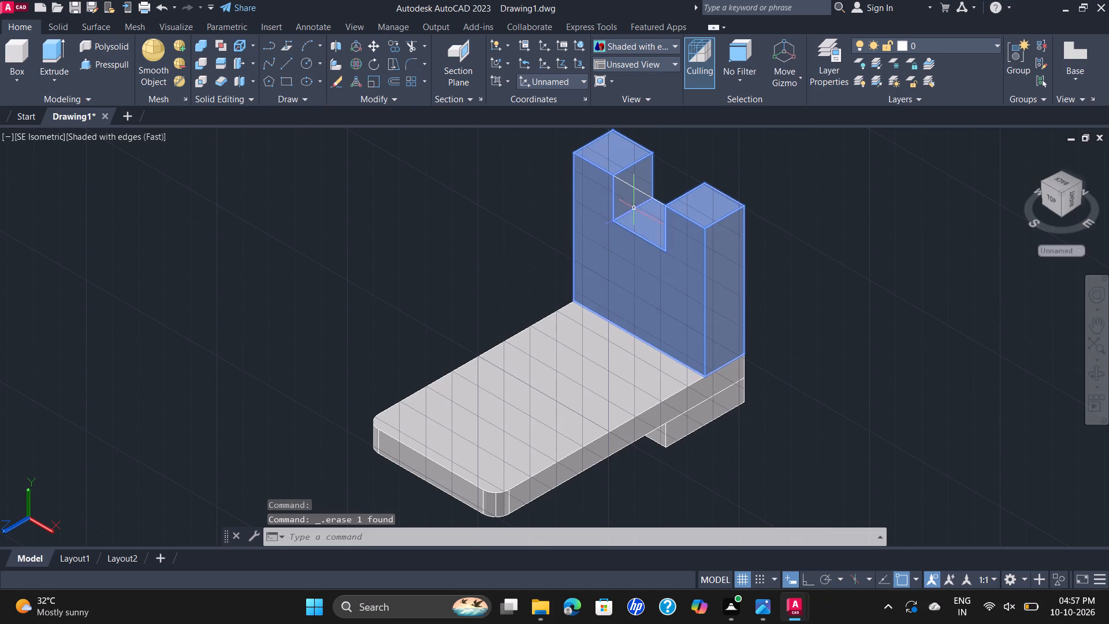
left_click(644, 192)
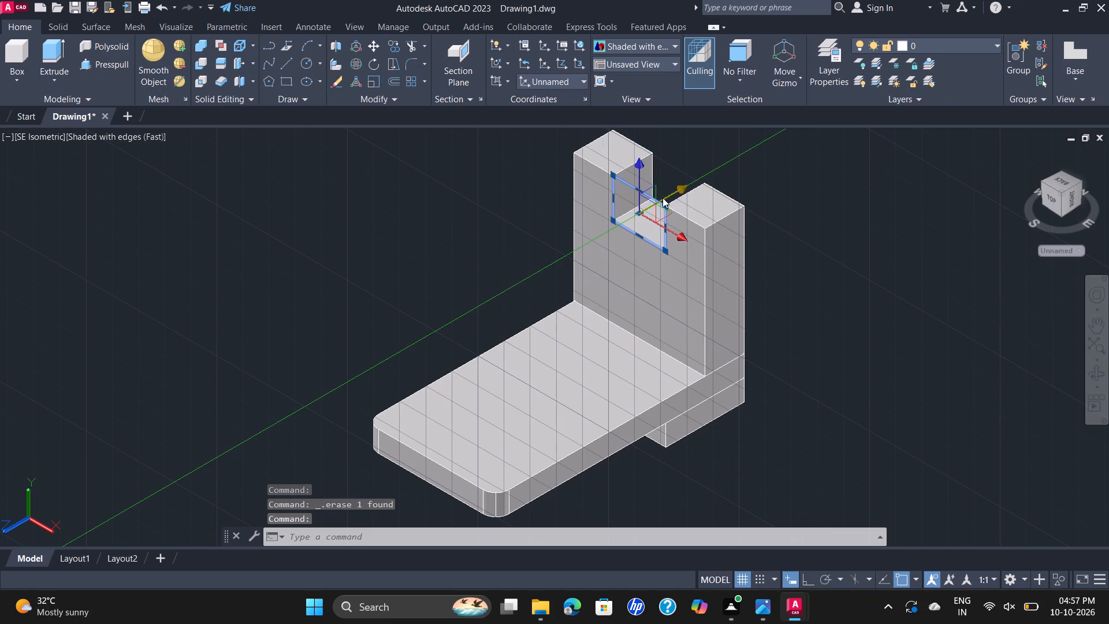
key("Delete")
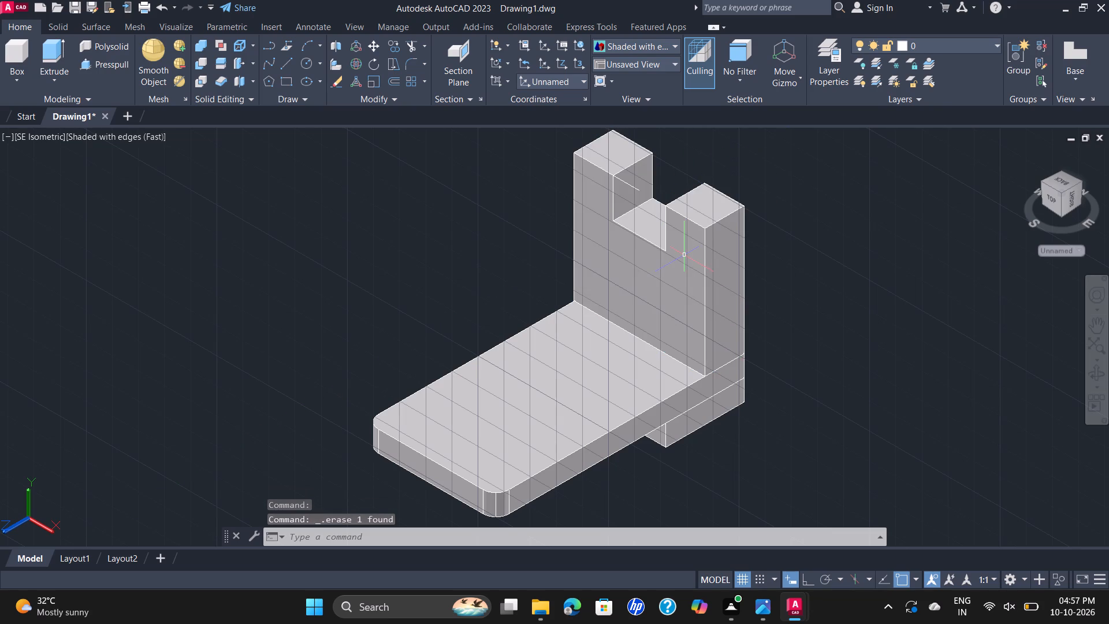
left_click(635, 189)
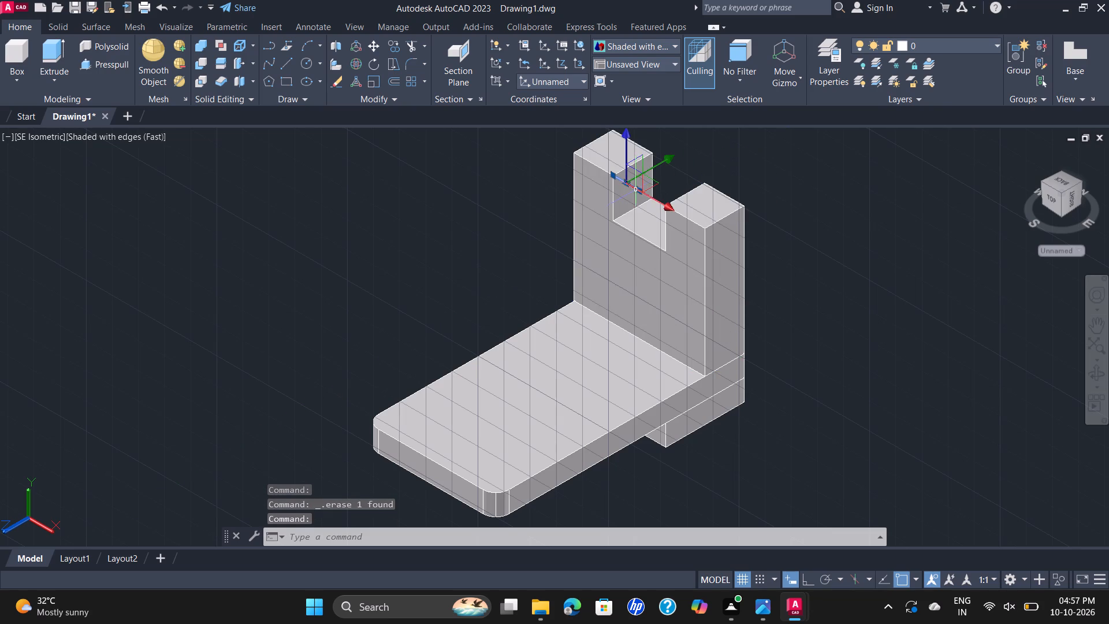
key("Home")
key("Delete")
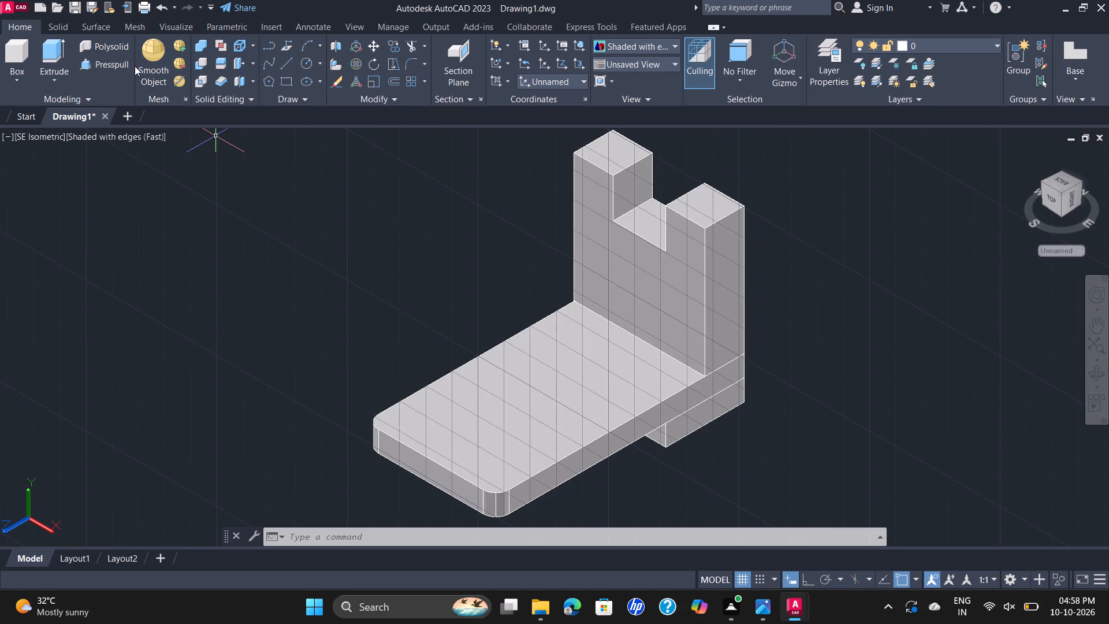
Set the visual style to 2D Wireframe.
left_click(124, 140)
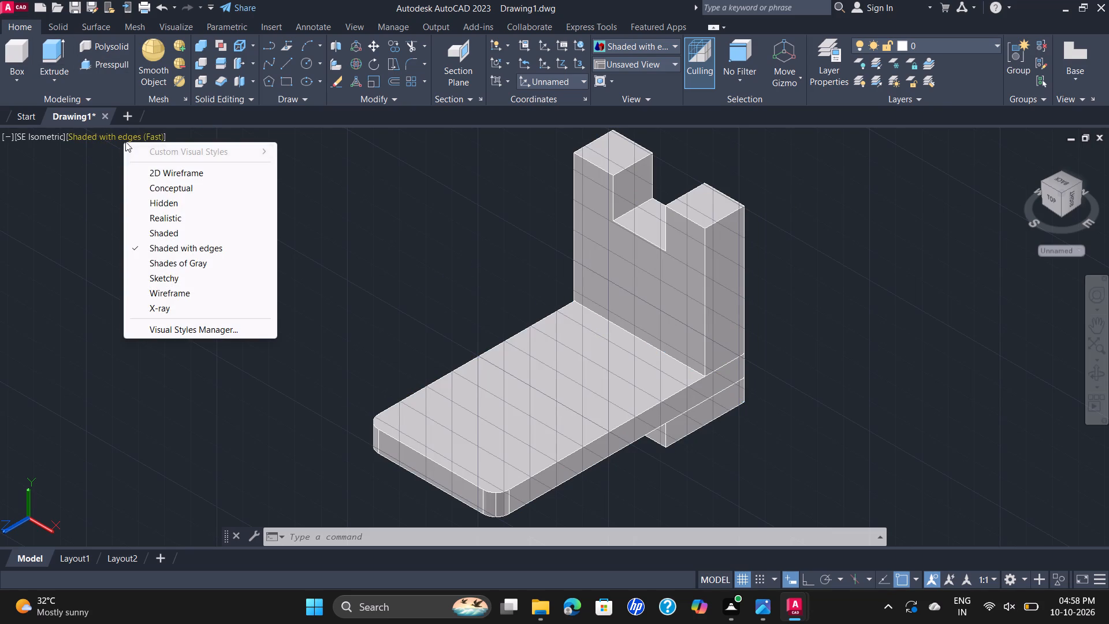
left_click(159, 173)
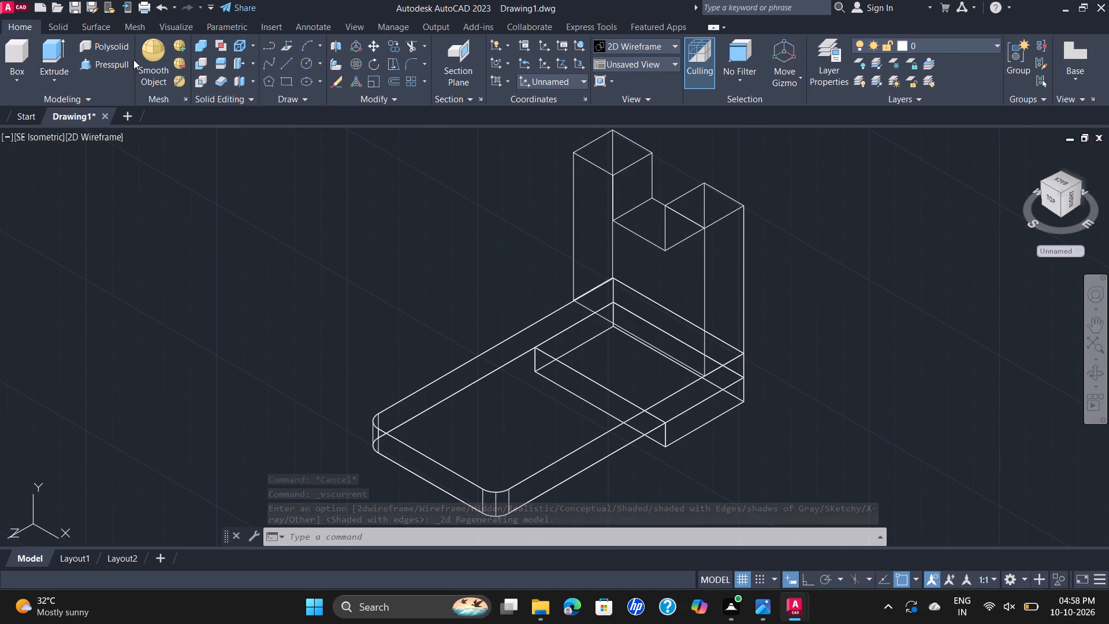
With Ortho on, draw a 32 mm line along +Z from the midpoint of the upright wall's front bottom edge.
left_click(295, 59)
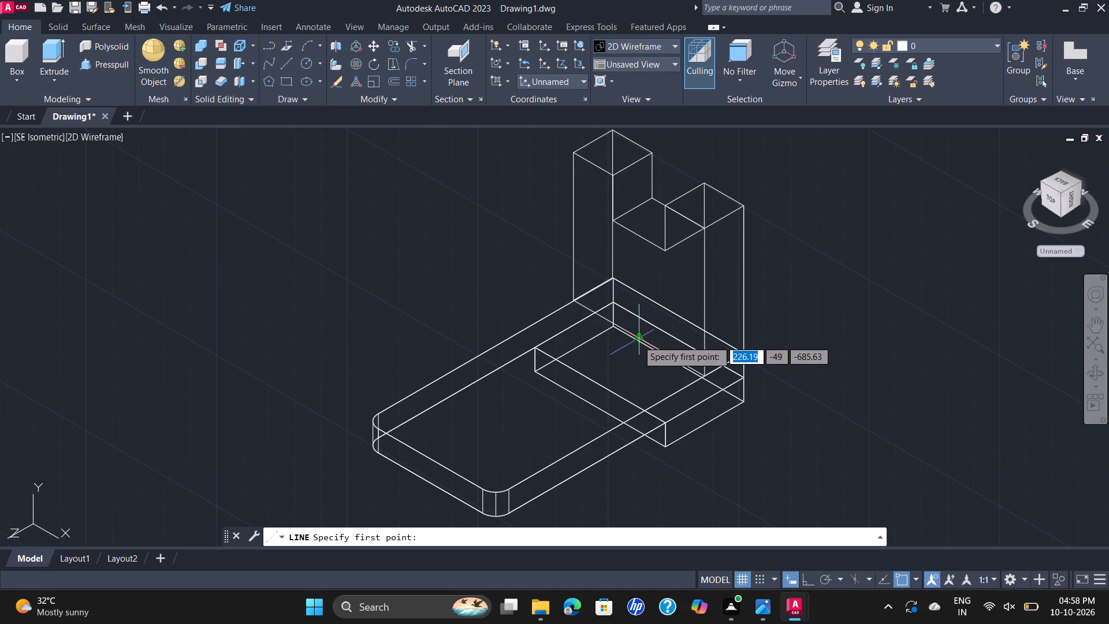
scroll(637, 339, "up", 2)
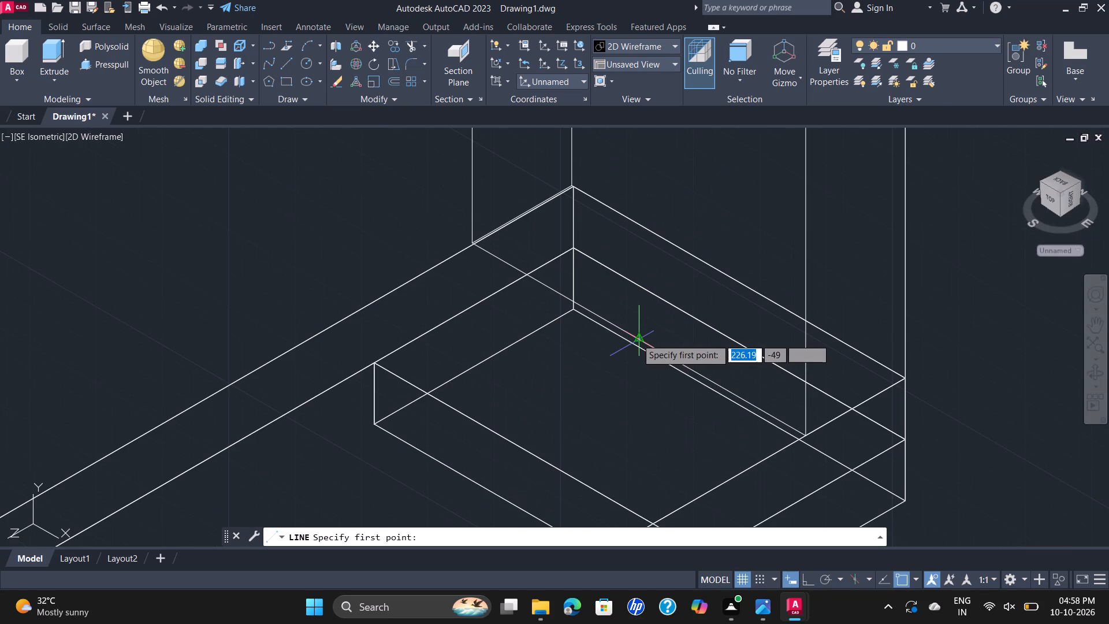
left_click(637, 339)
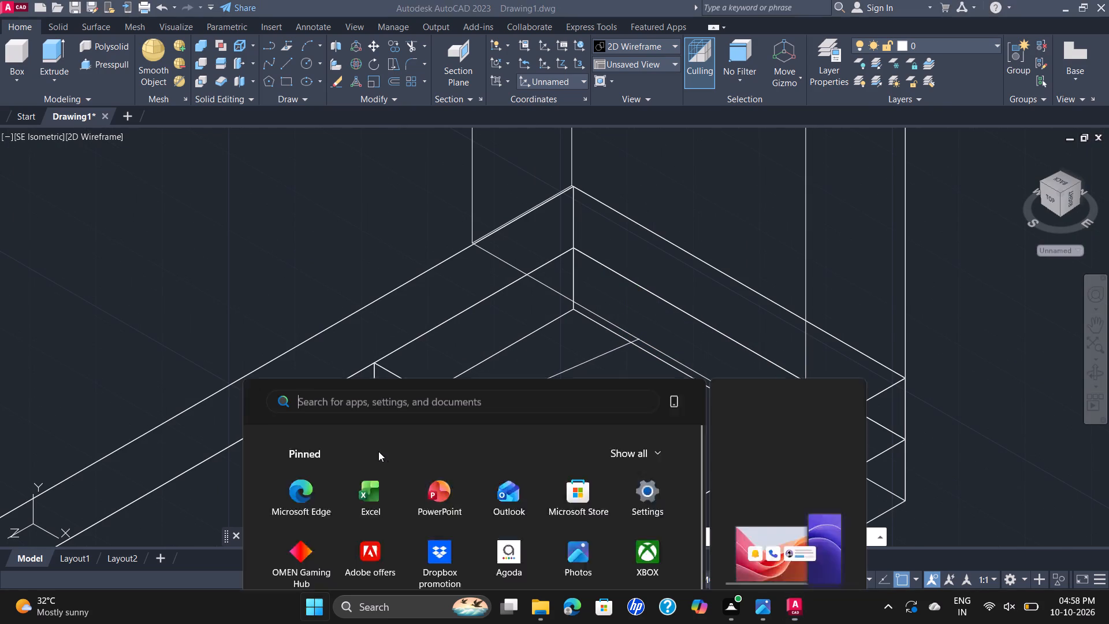
left_click(202, 315)
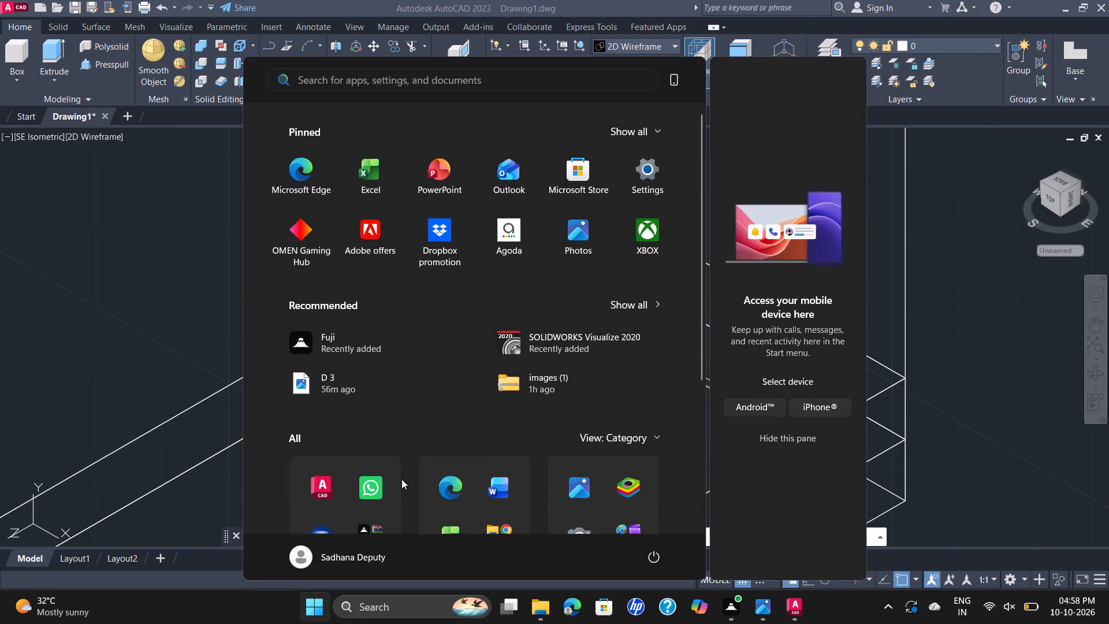
left_click(192, 408)
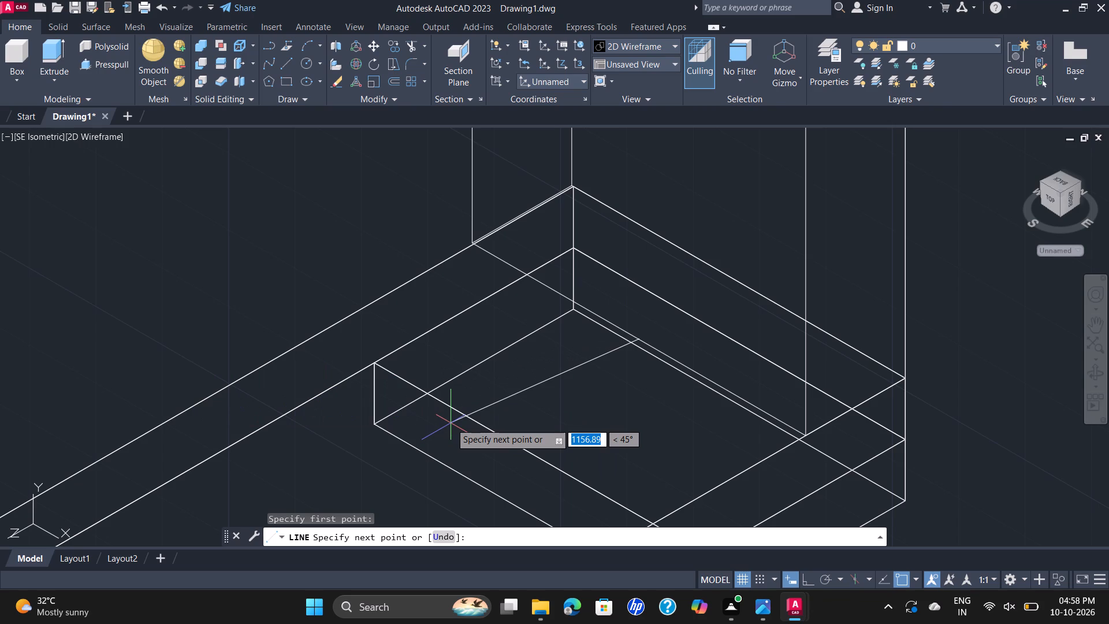
key("F8")
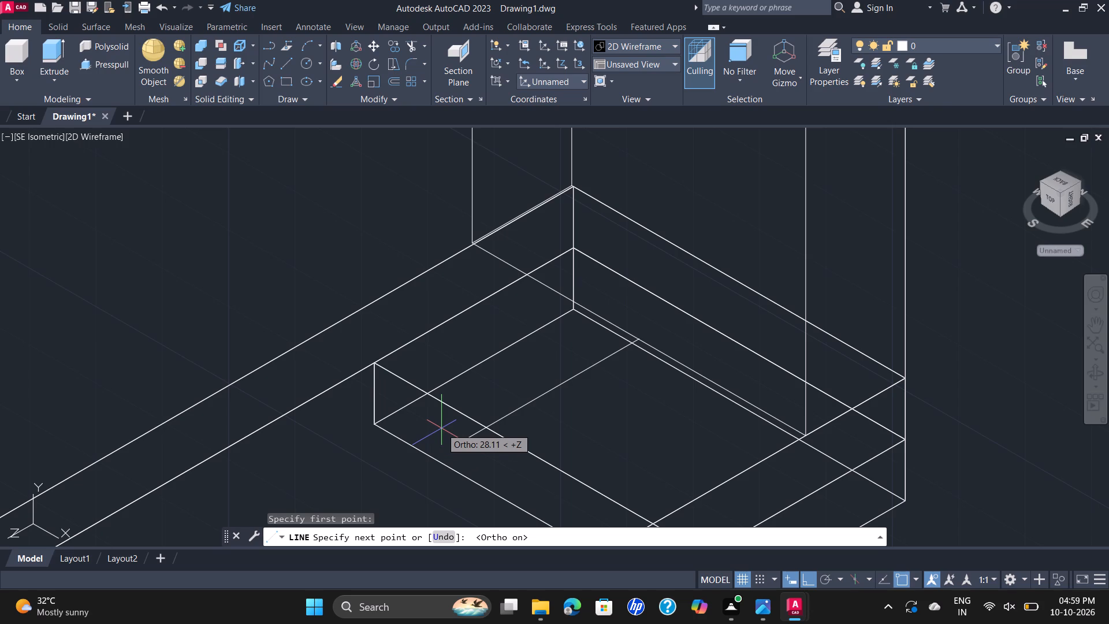
key("3")
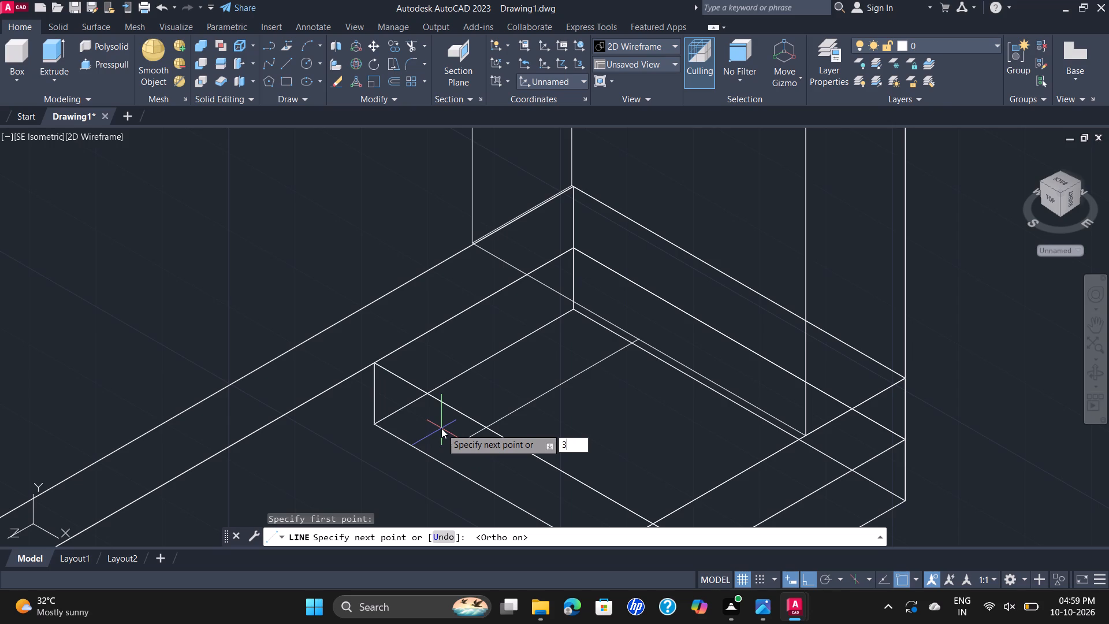
key("2")
key("Return")
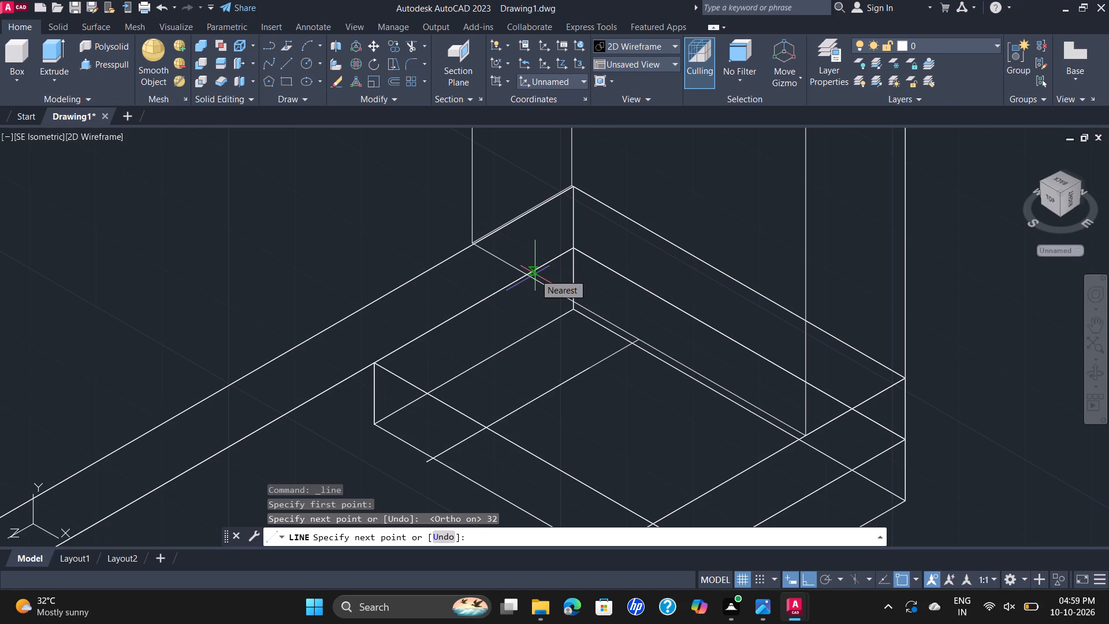
key("F8")
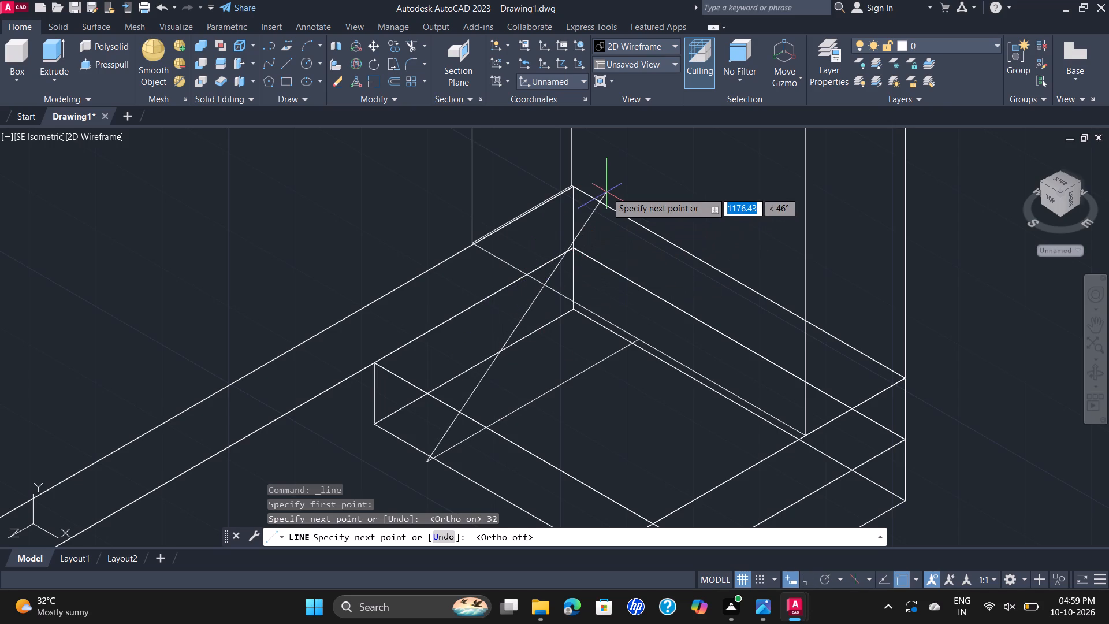
scroll(606, 192, "down", 3)
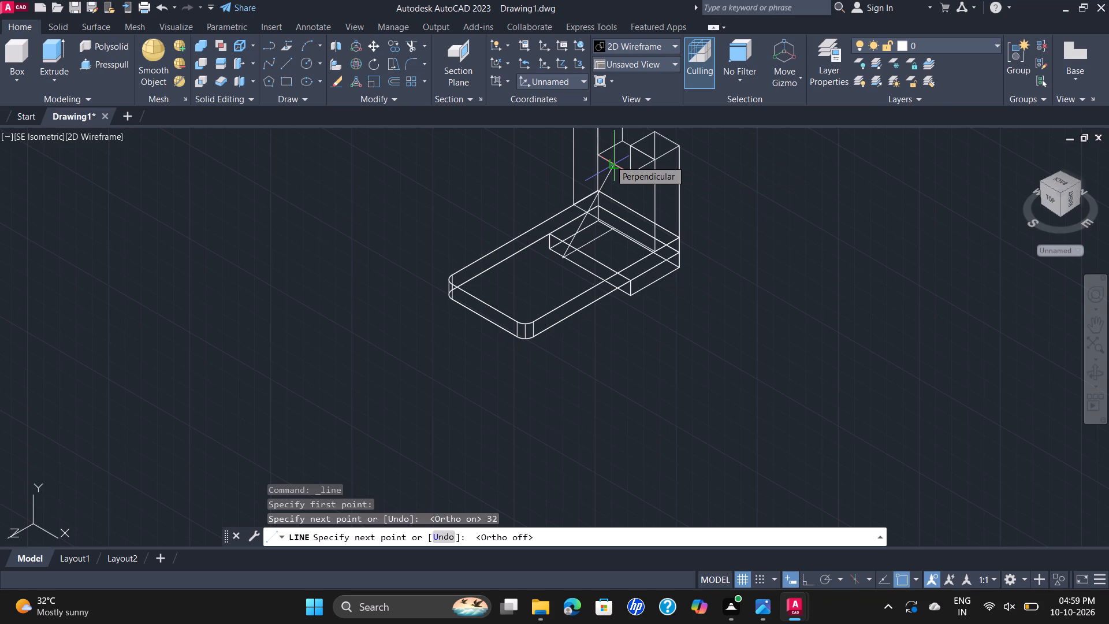
scroll(610, 160, "up", 2)
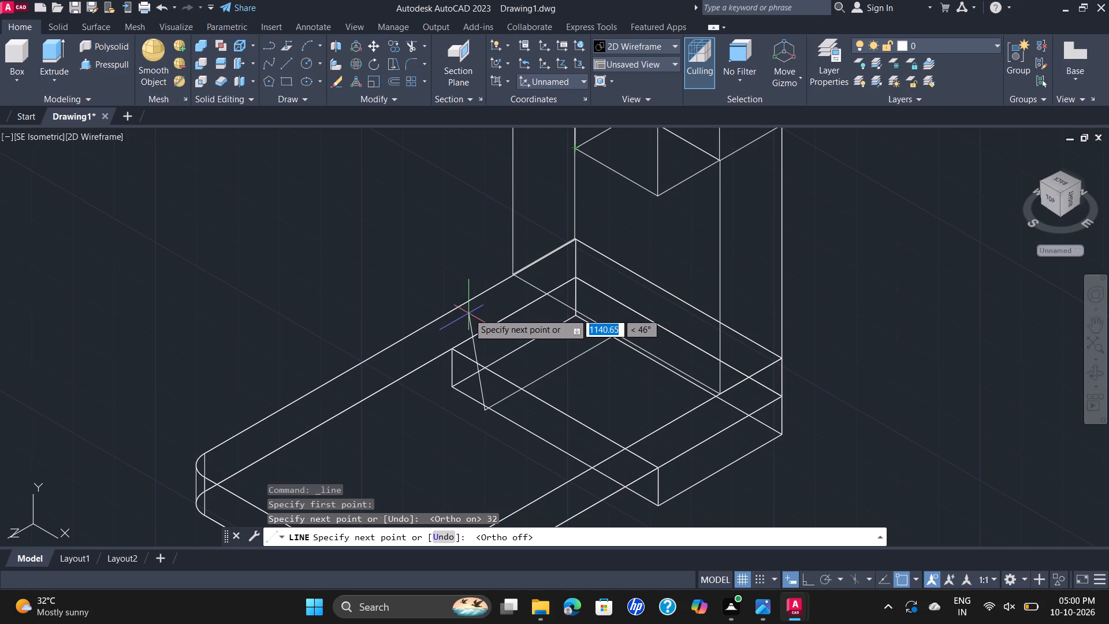
key("Escape")
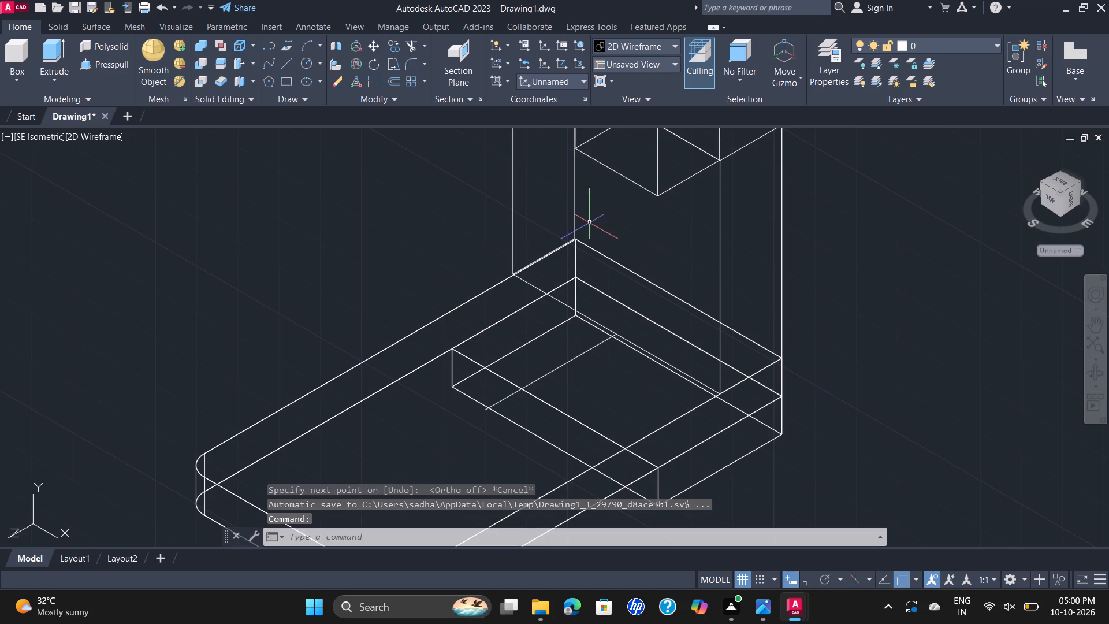
Draw a 5 mm line from the notch's front bottom edge midpoint toward its left corner, continuing to the 32 mm line's free endpoint.
scroll(598, 220, "down", 1)
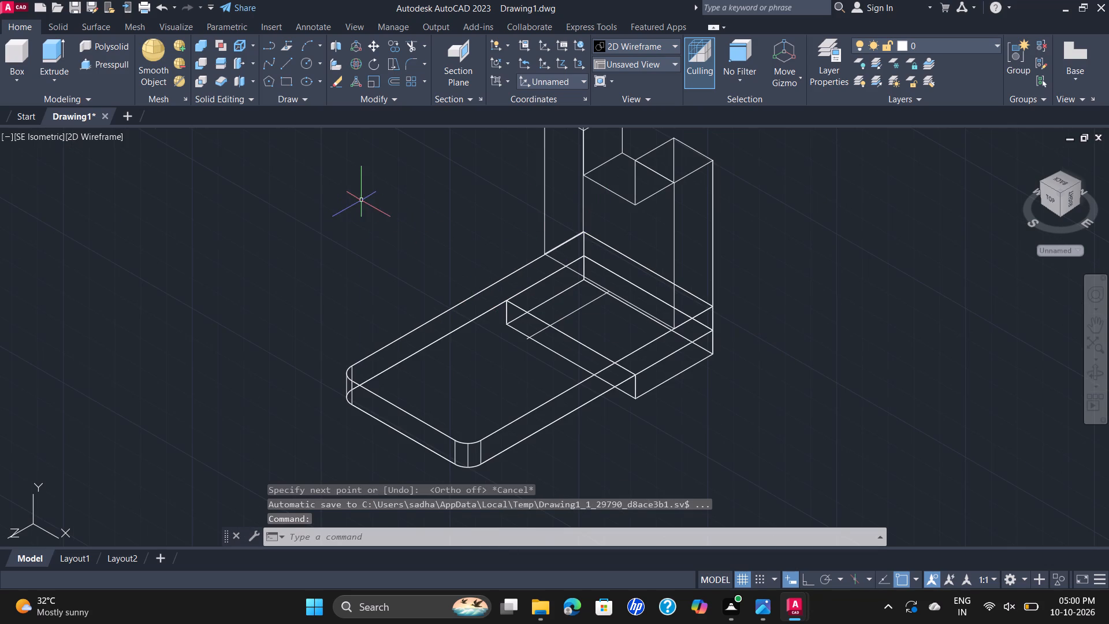
left_click(287, 65)
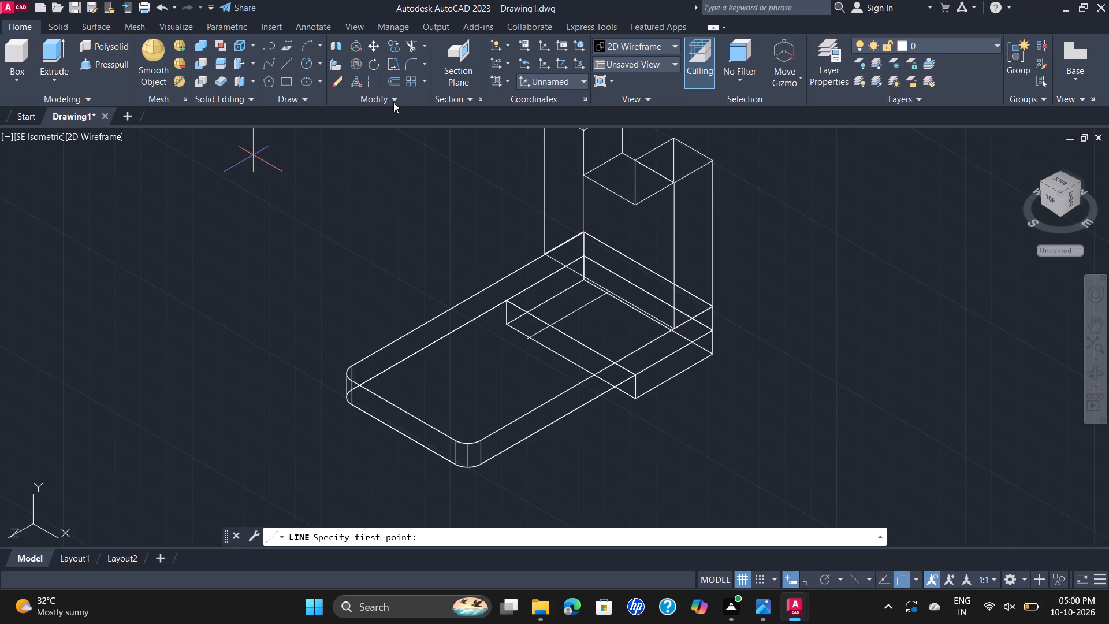
left_click(610, 192)
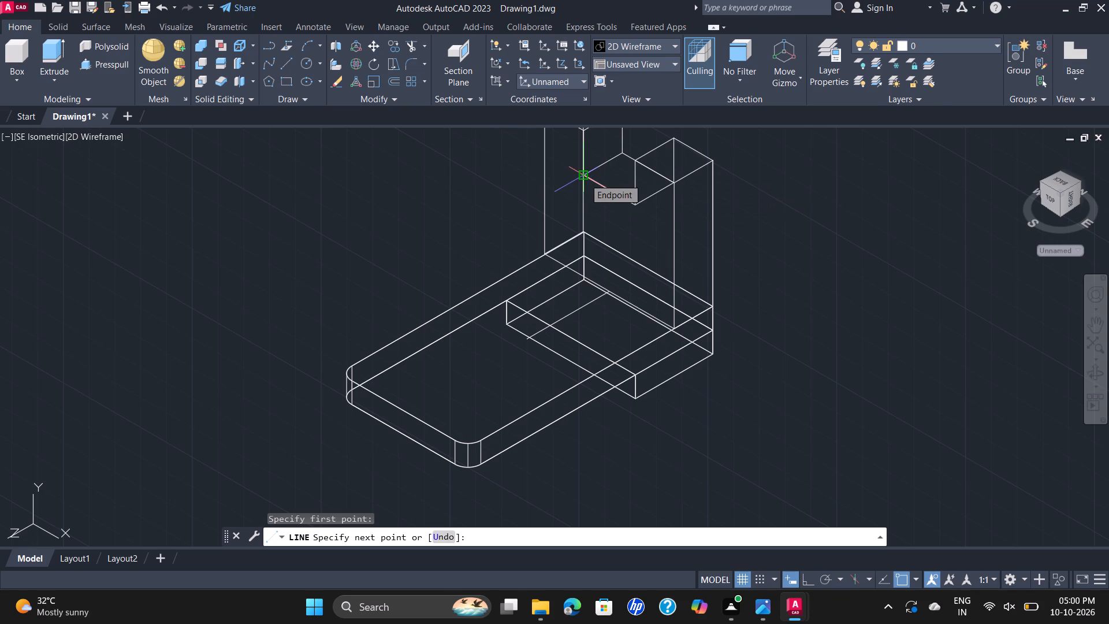
key("1")
key("5")
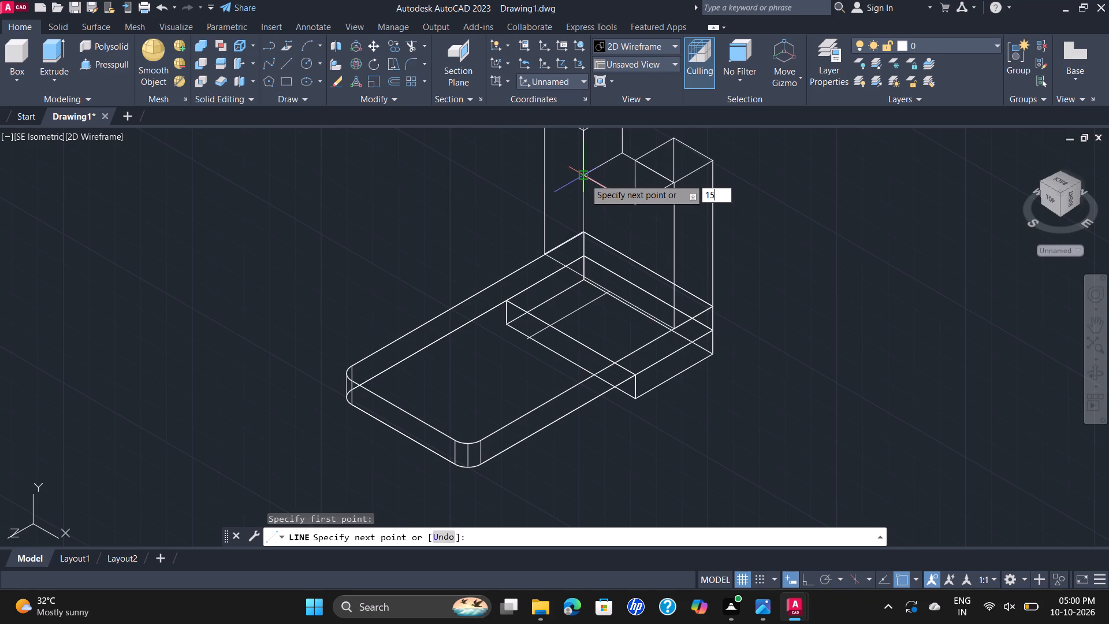
key("BackSpace")
key("BackSpace")
key("5")
key("Return")
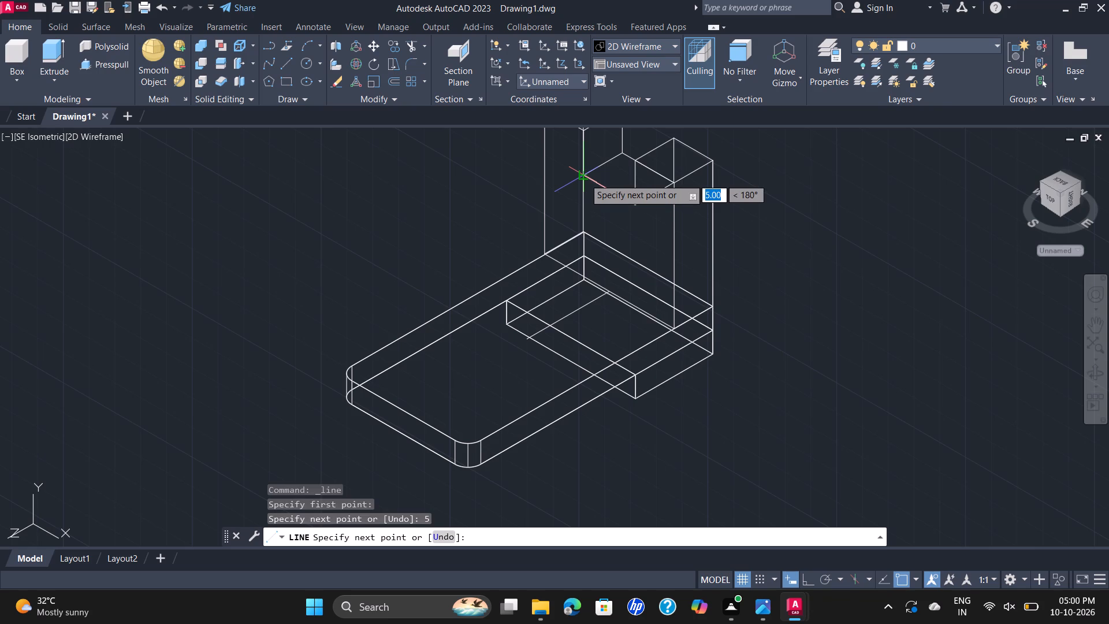
left_click(526, 340)
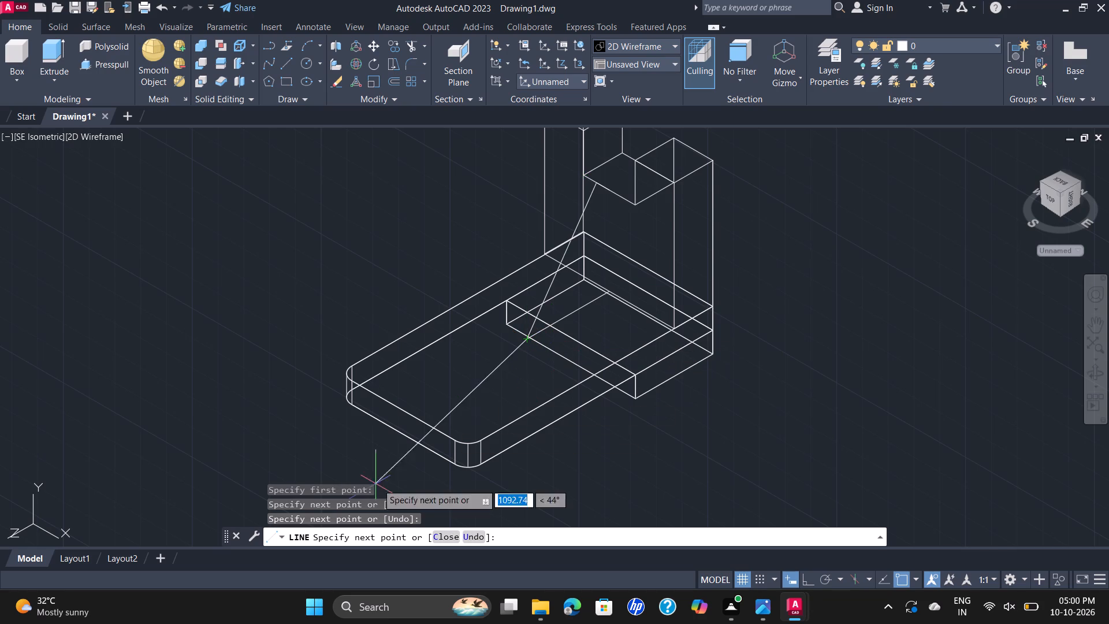
key("Escape")
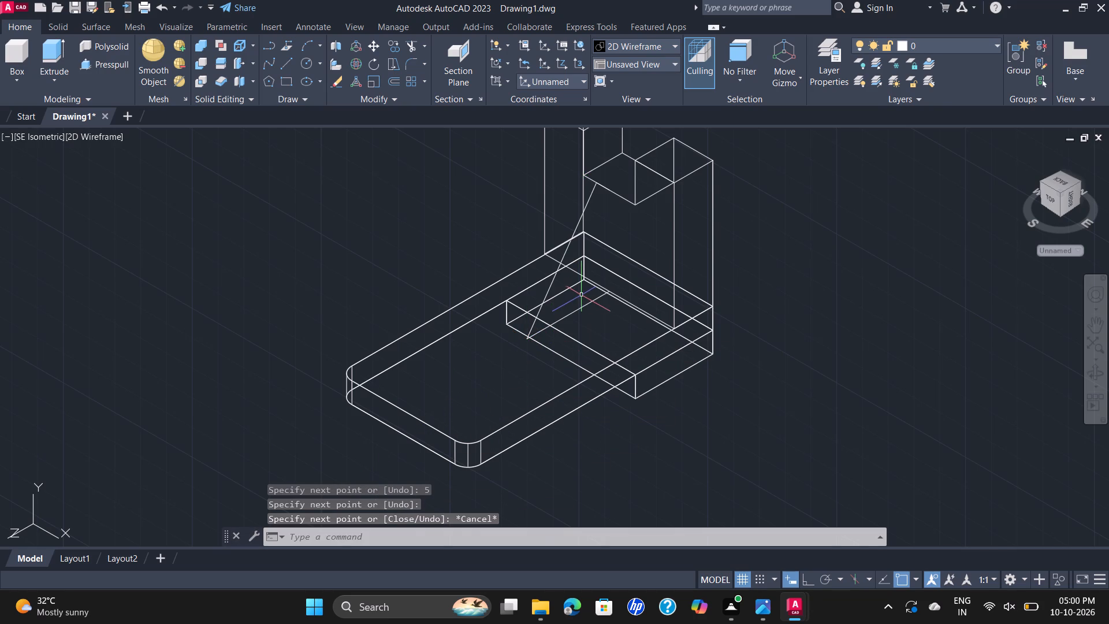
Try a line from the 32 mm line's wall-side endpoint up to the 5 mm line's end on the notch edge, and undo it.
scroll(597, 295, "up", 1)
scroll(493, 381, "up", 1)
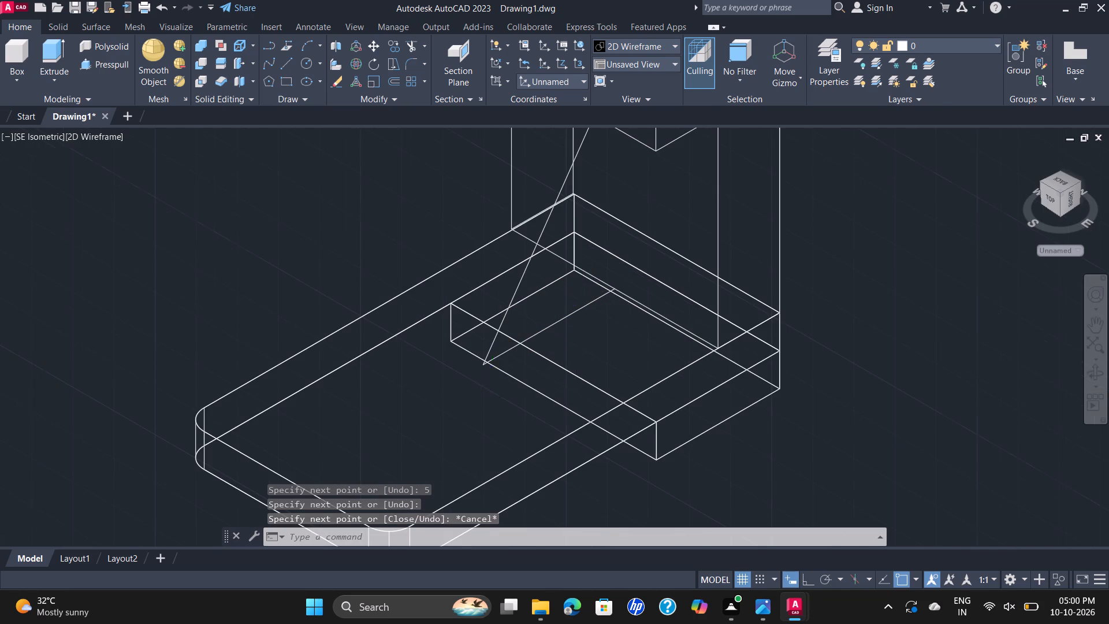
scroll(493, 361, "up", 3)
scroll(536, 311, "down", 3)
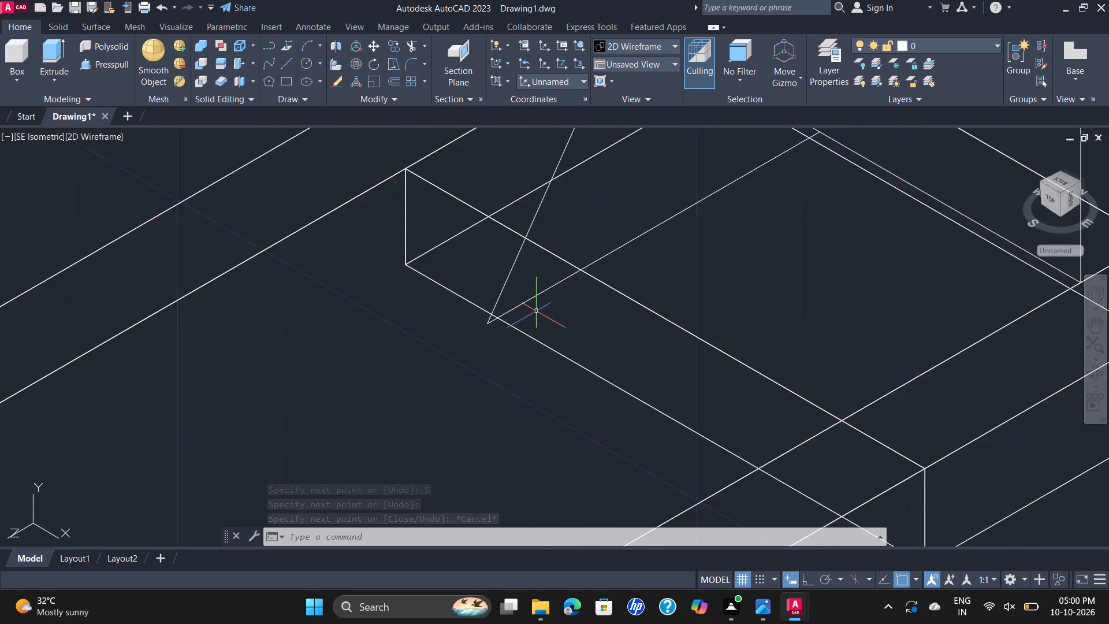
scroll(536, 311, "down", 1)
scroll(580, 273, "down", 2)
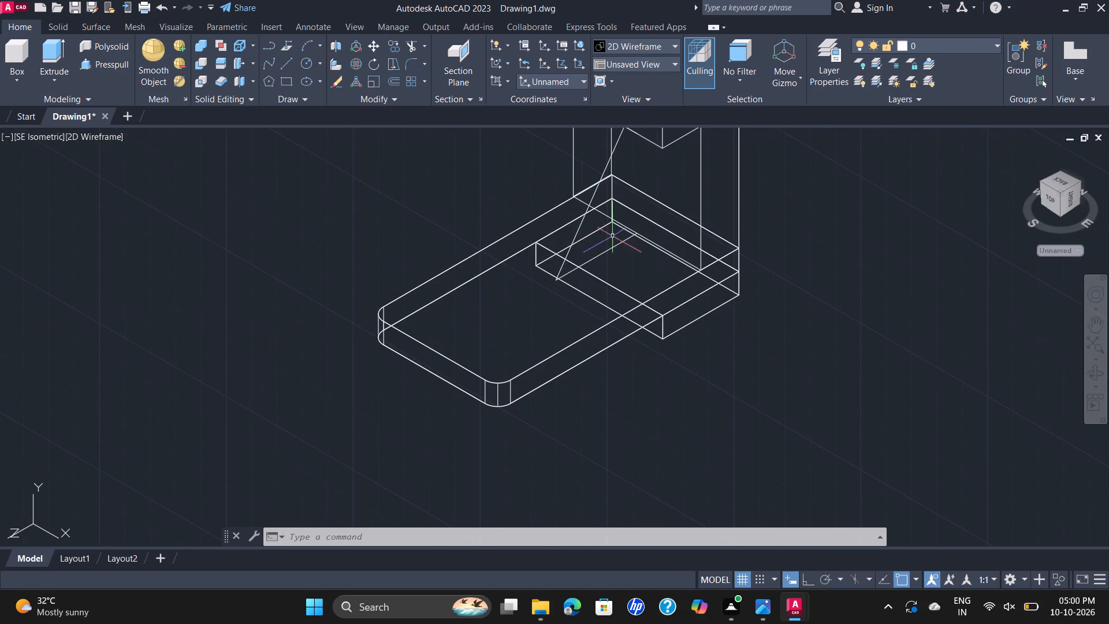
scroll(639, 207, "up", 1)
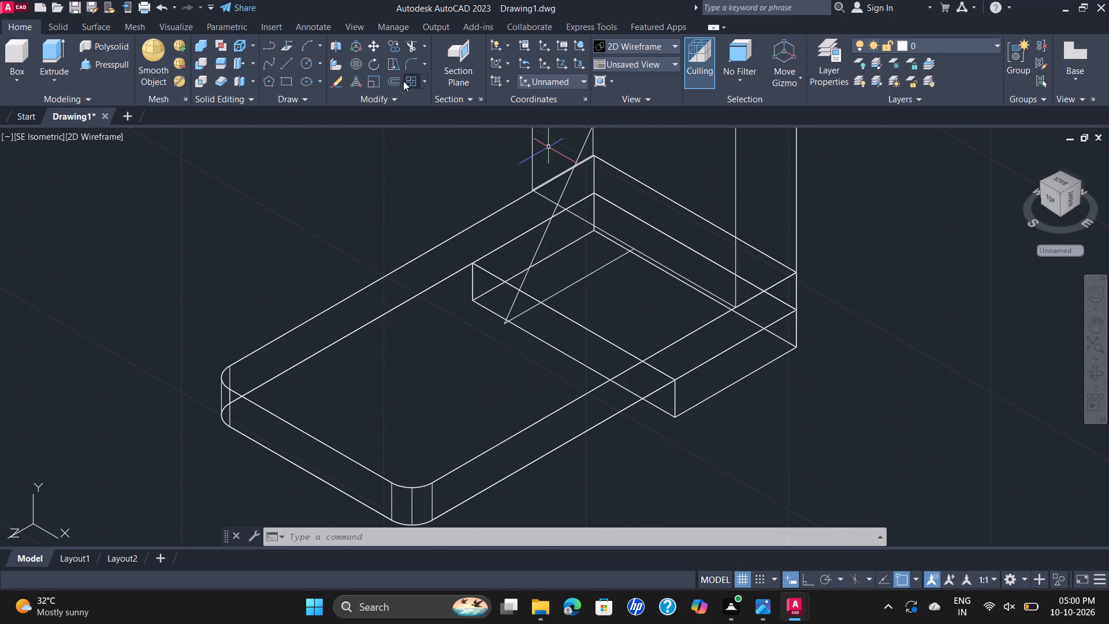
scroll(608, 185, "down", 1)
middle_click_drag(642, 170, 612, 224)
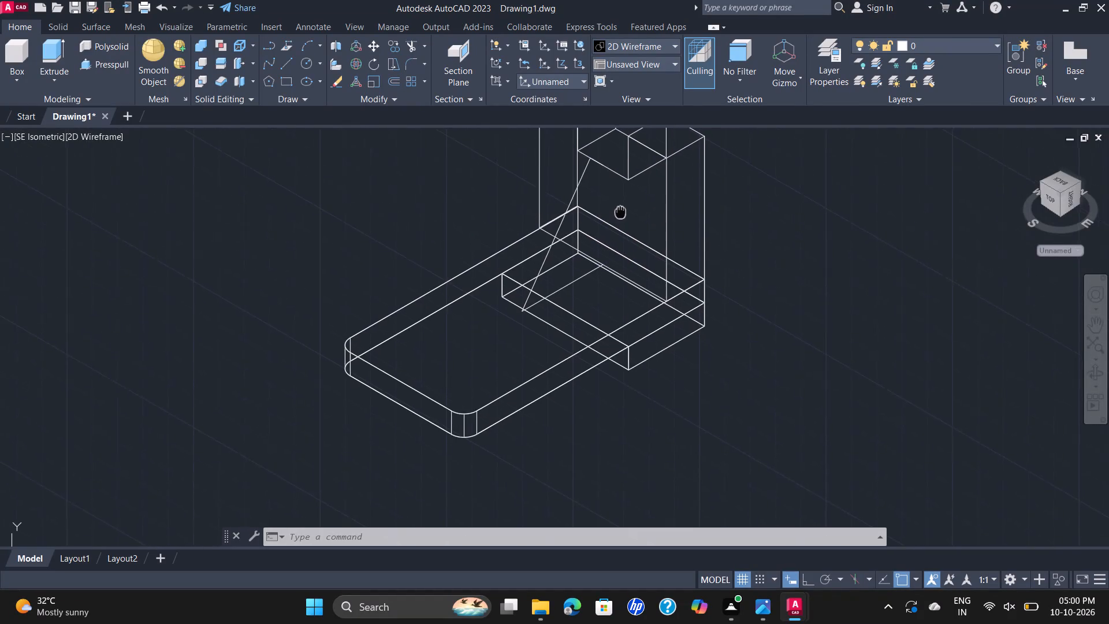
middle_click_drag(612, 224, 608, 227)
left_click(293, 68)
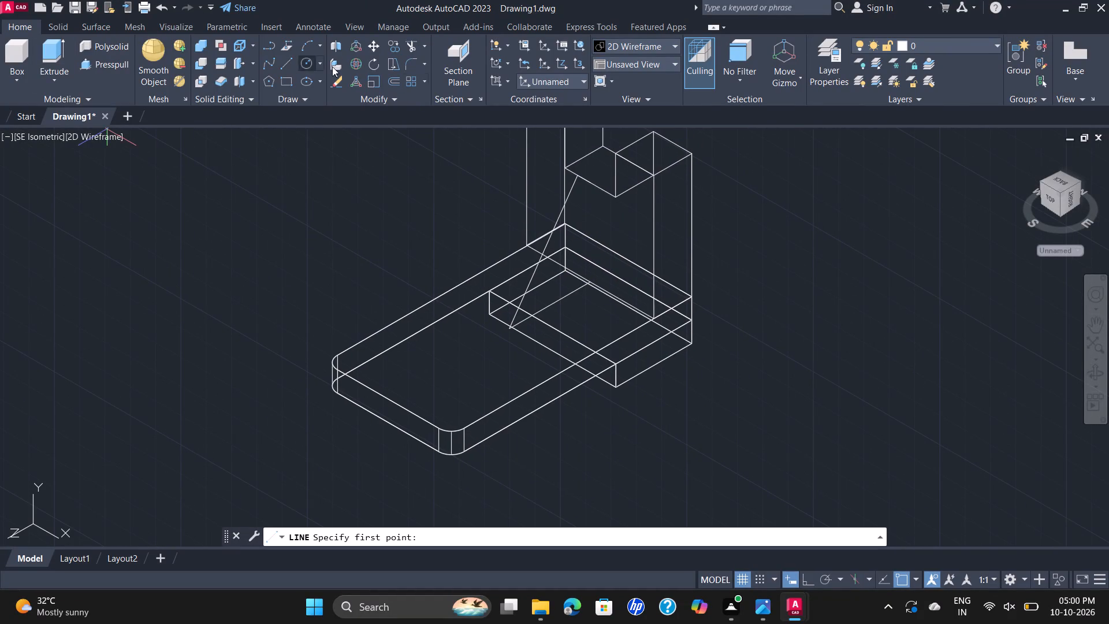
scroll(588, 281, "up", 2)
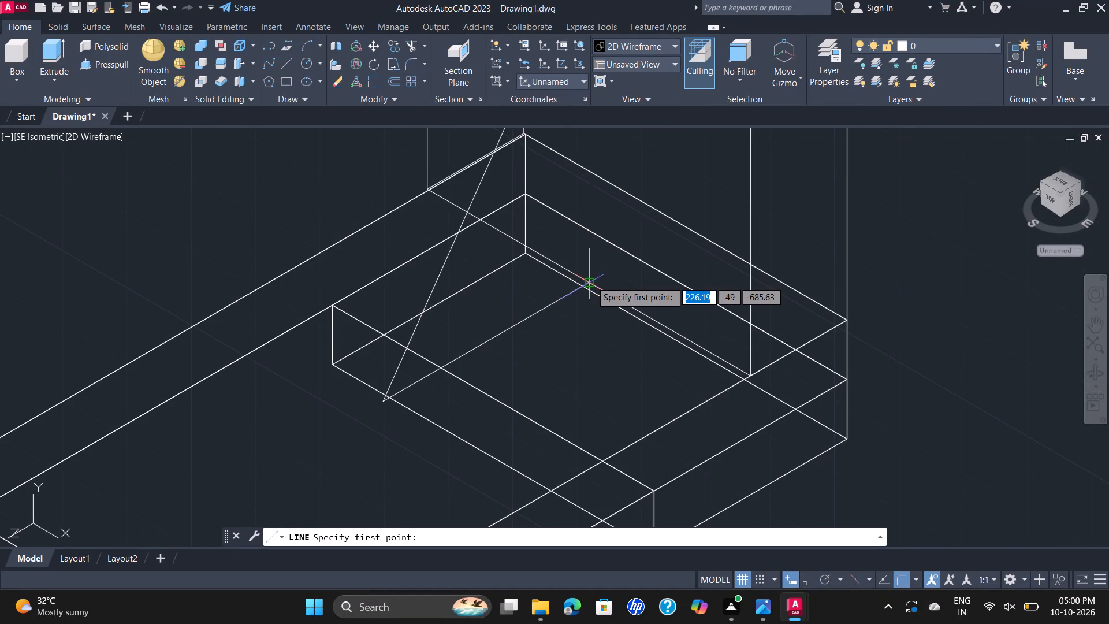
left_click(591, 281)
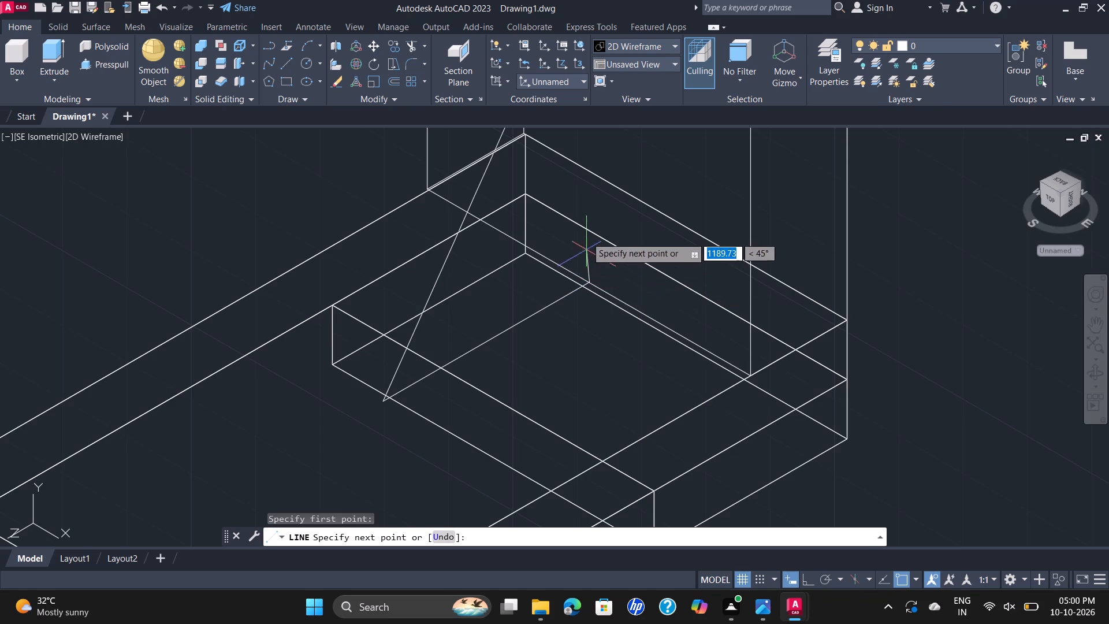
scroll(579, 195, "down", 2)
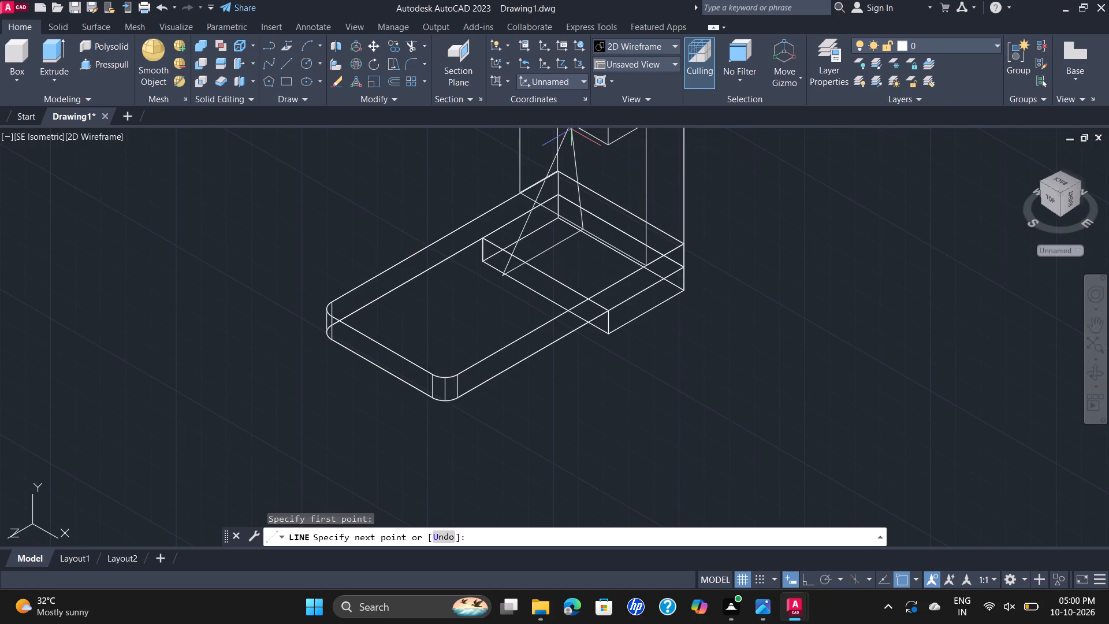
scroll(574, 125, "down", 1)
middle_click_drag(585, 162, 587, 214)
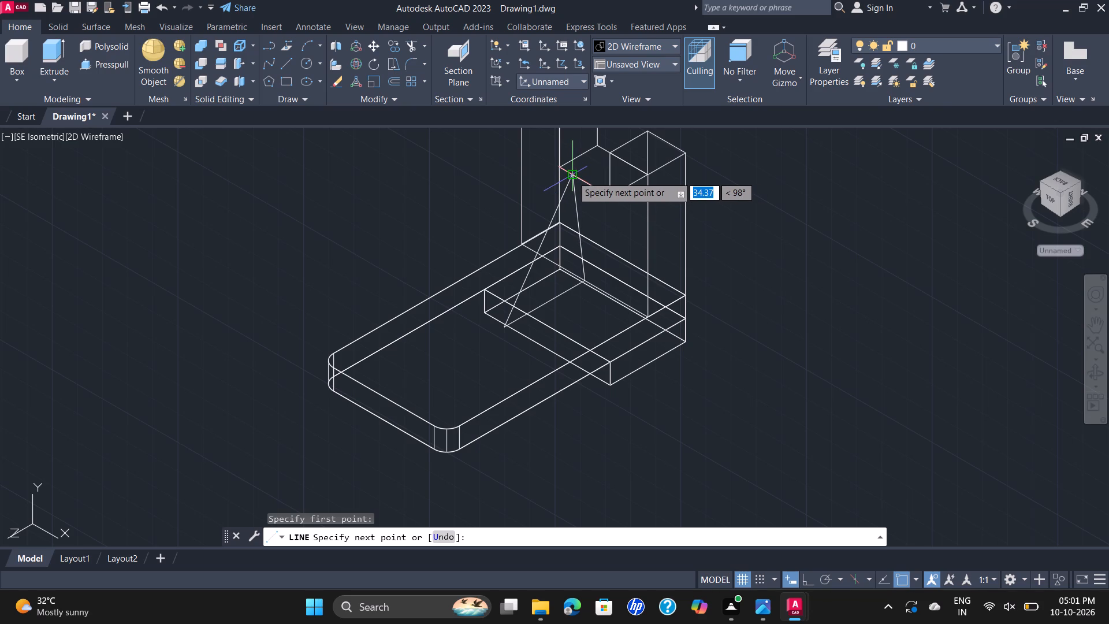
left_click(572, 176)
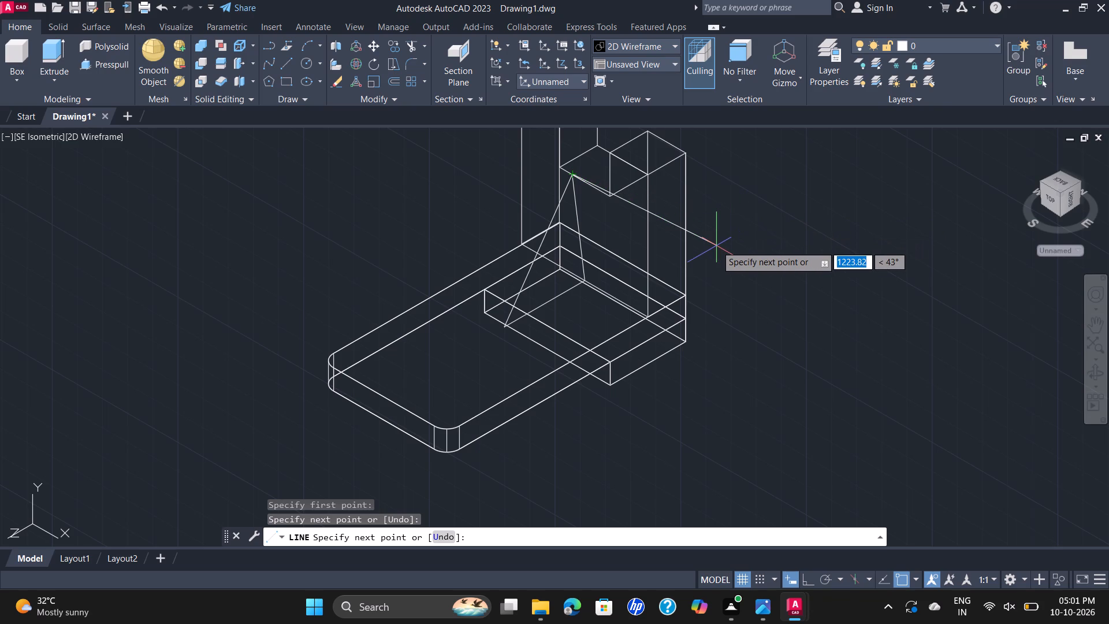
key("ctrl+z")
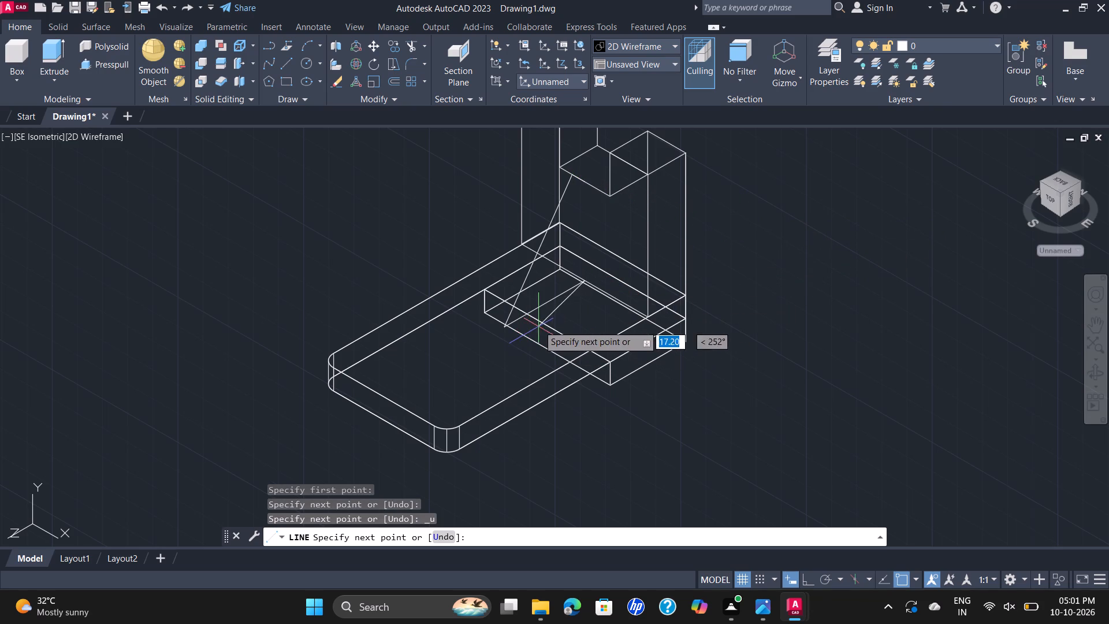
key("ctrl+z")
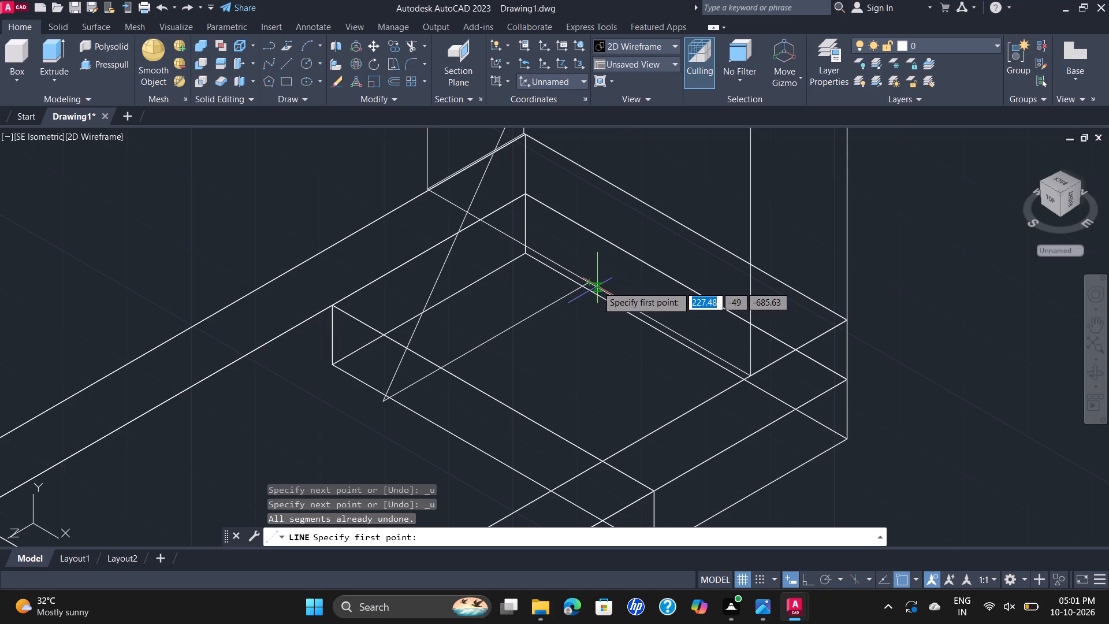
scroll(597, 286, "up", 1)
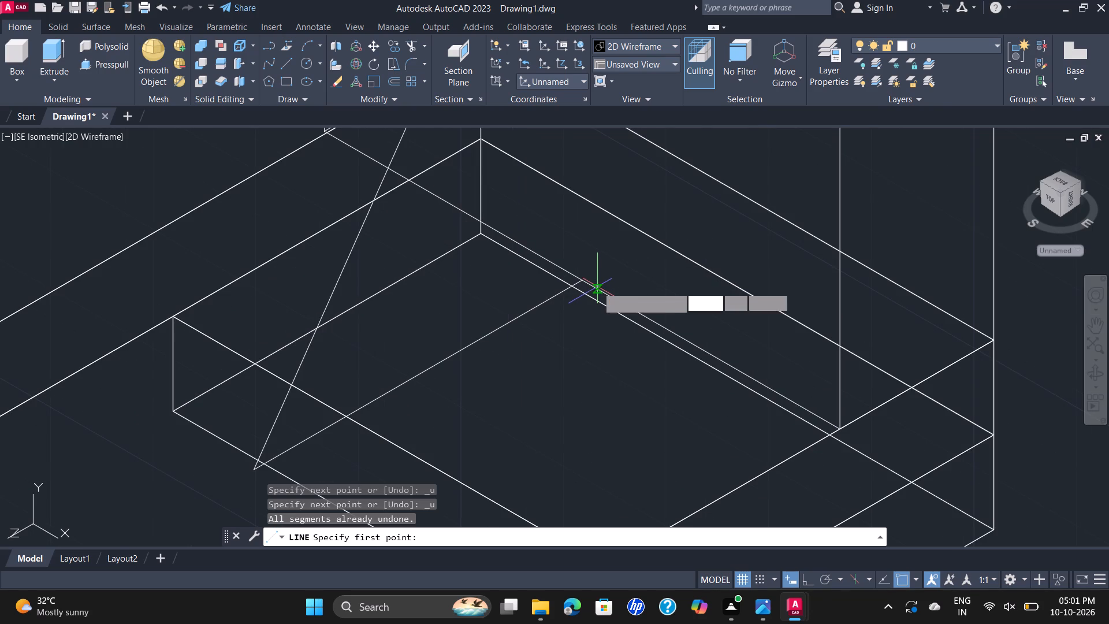
Draw a 10 mm line from the notch's left front bottom corner along the notch's front bottom edge.
scroll(598, 288, "down", 2)
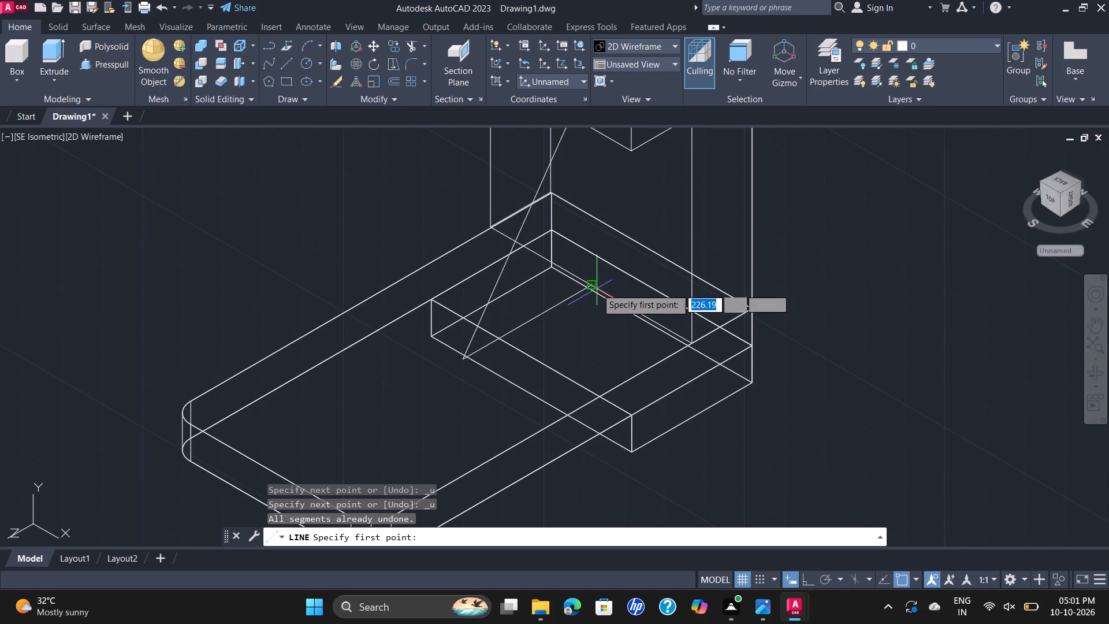
scroll(597, 289, "down", 1)
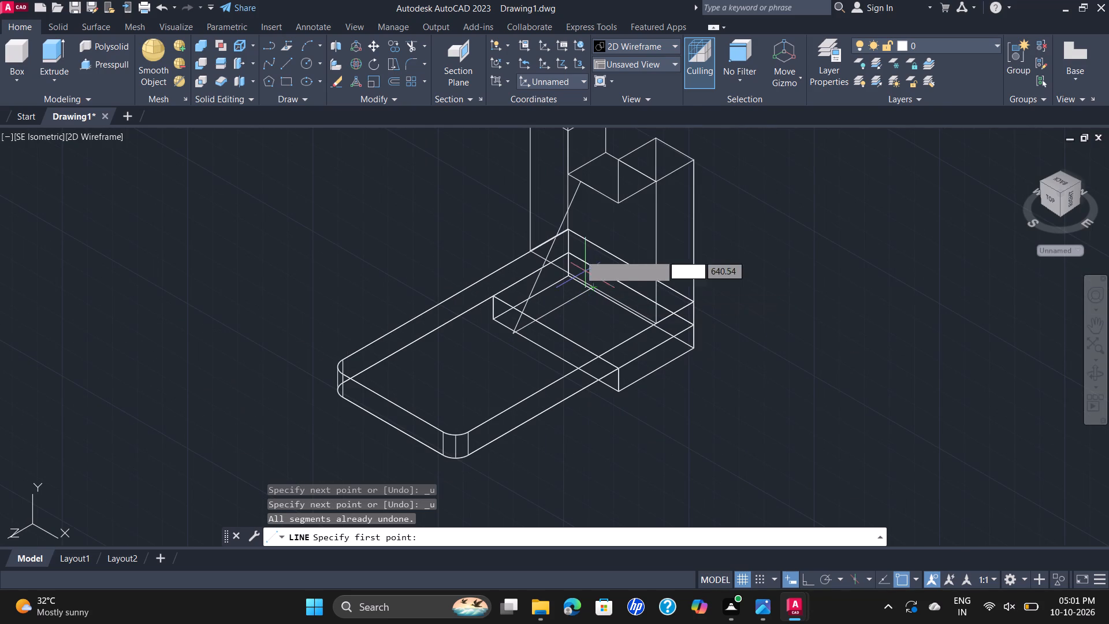
left_click(103, 66)
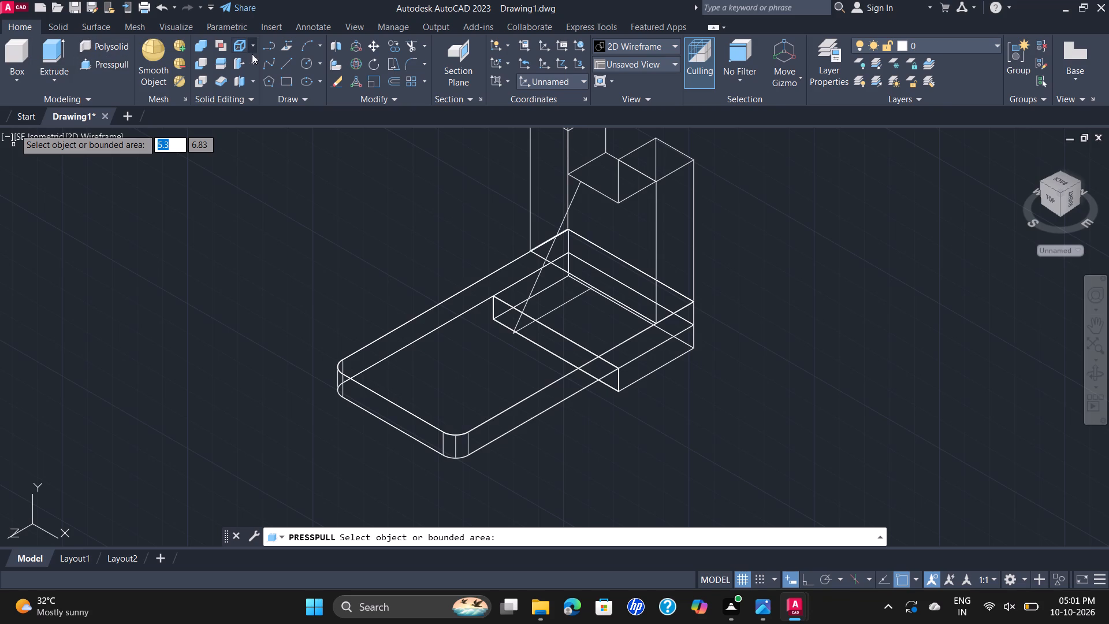
left_click(288, 68)
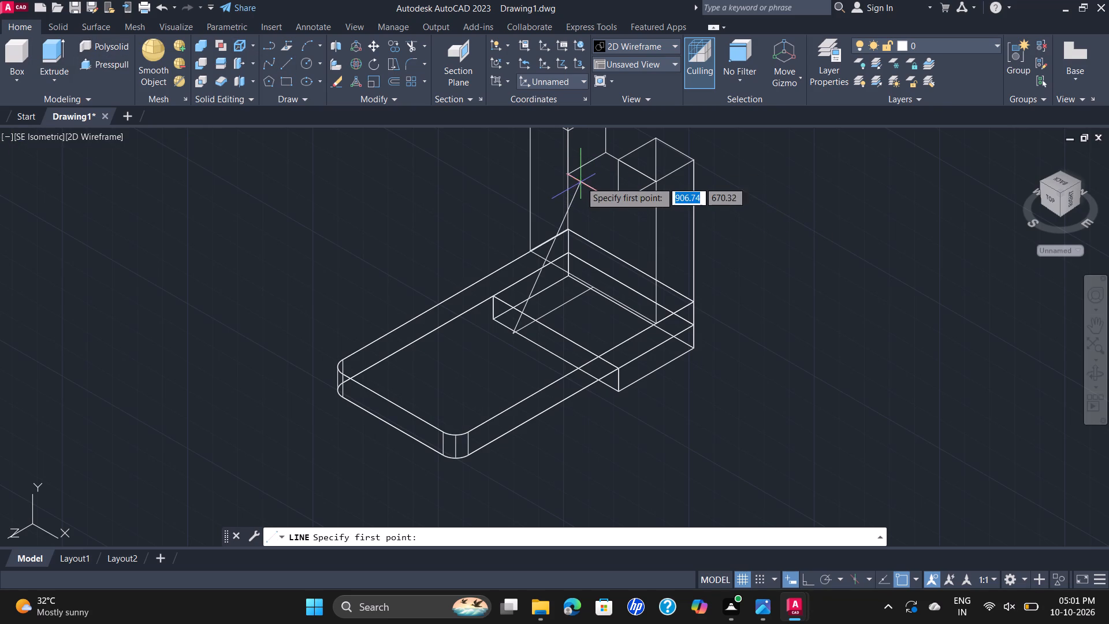
left_click(575, 178)
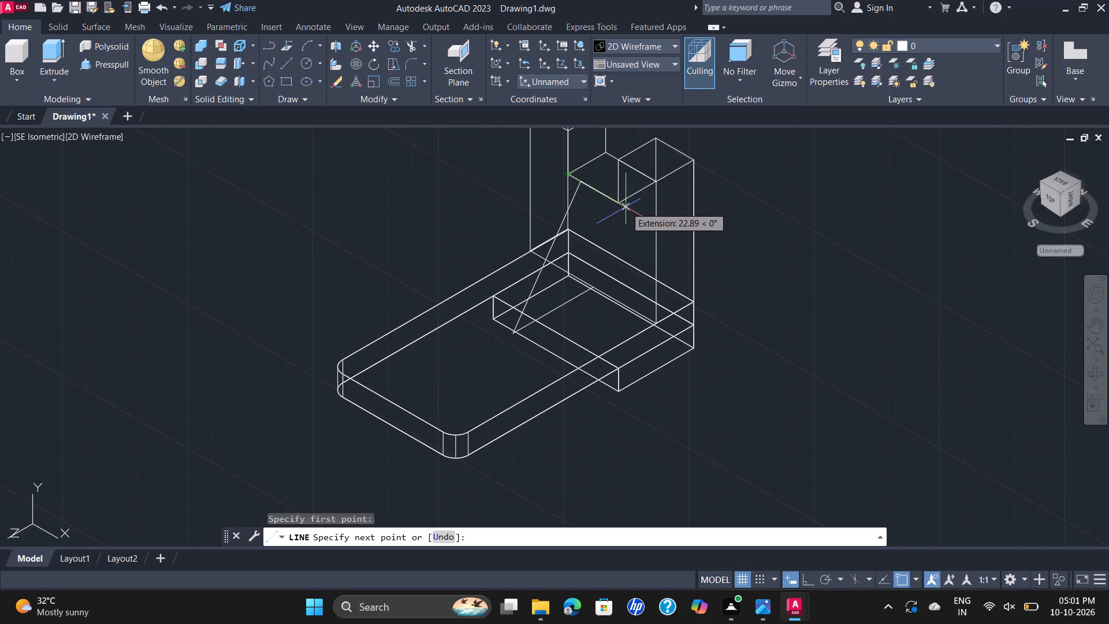
type("10")
key("Return")
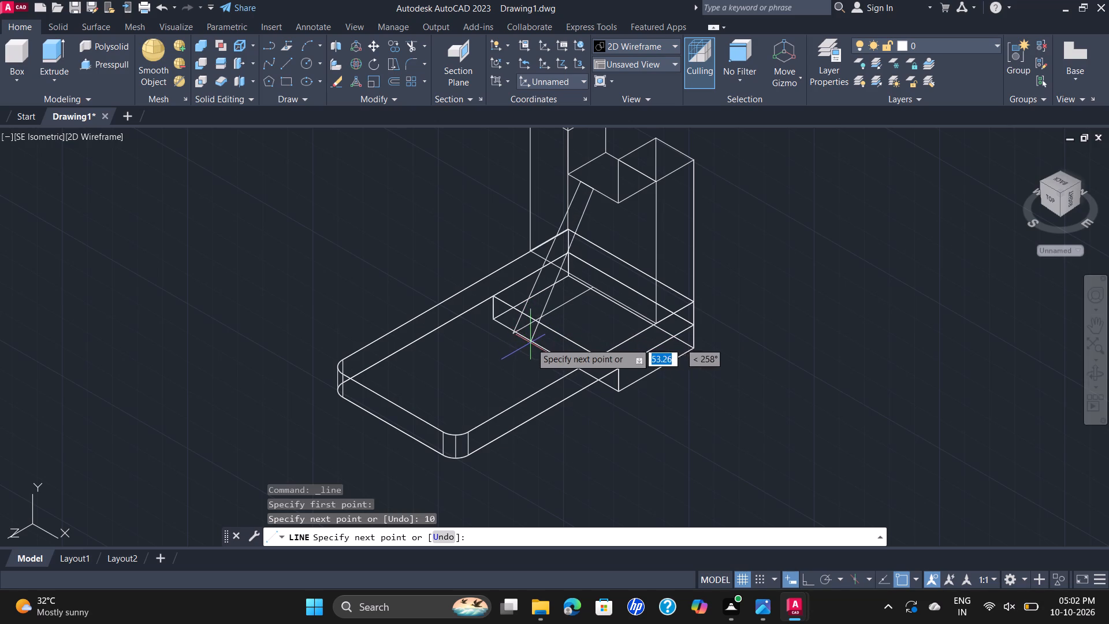
scroll(541, 337, "up", 2)
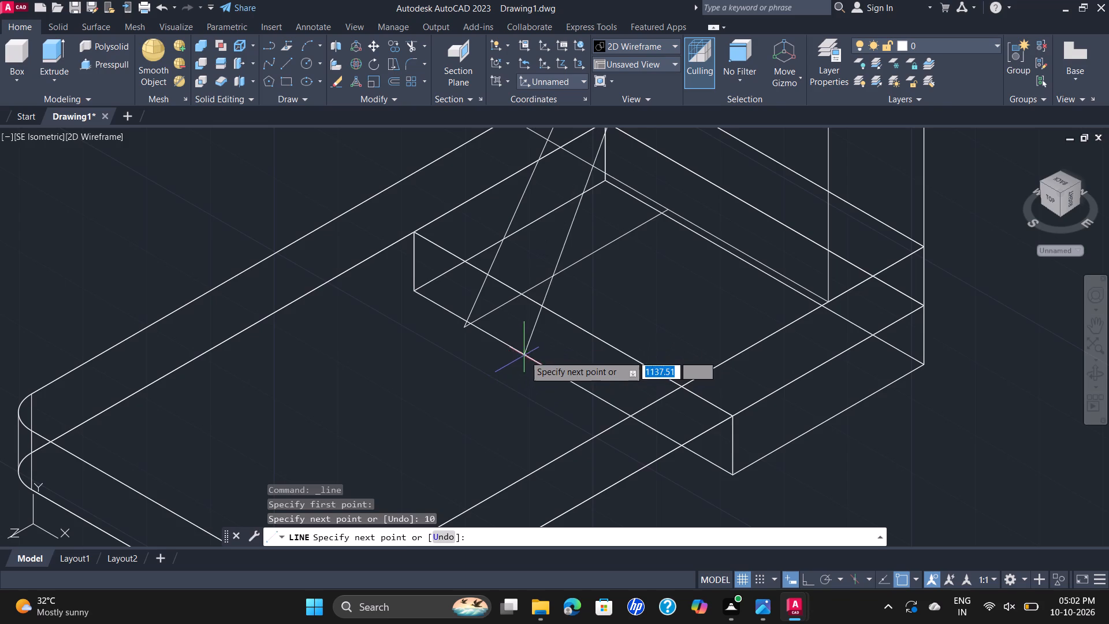
key("Escape")
Draw a line from the sloped line's top end straight down to the edge at the wall's foot.
scroll(728, 200, "down", 3)
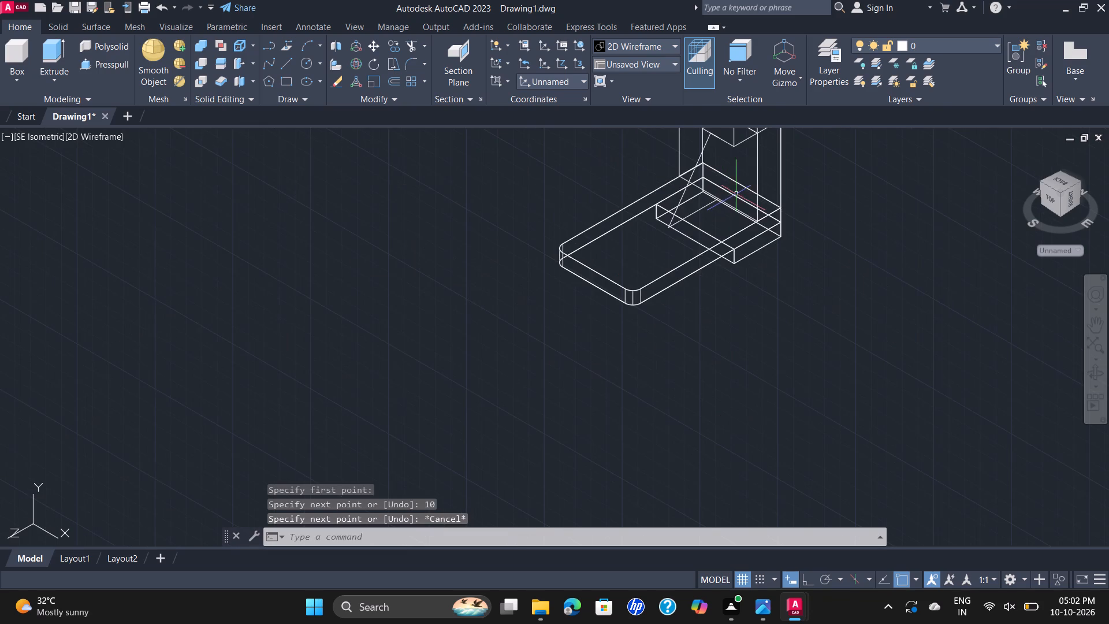
middle_click_drag(736, 194, 601, 380)
scroll(600, 380, "up", 2)
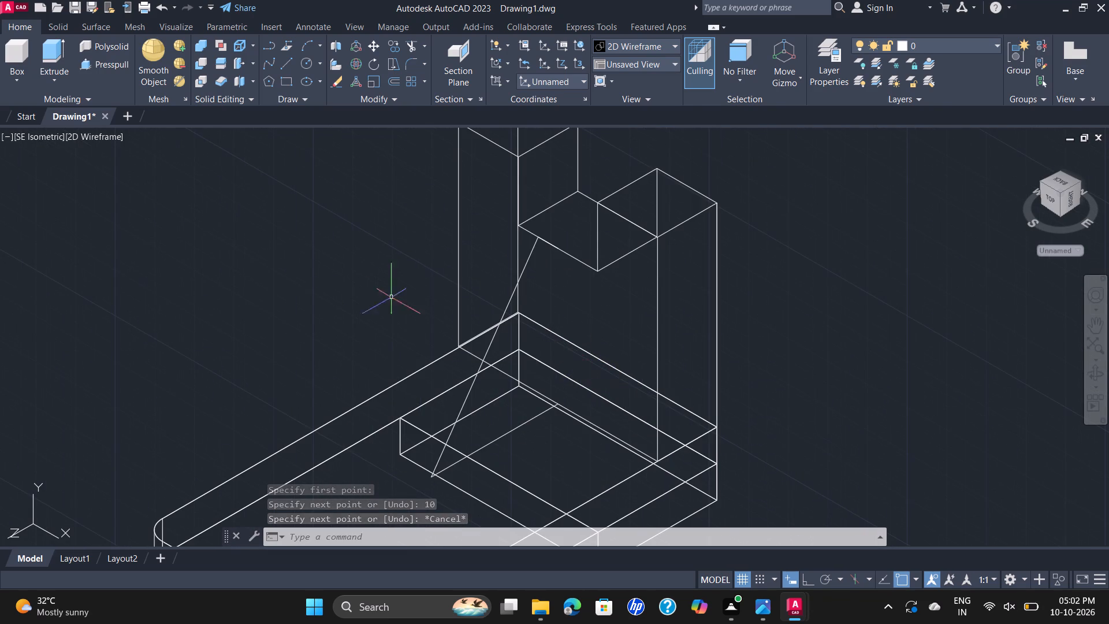
left_click(295, 63)
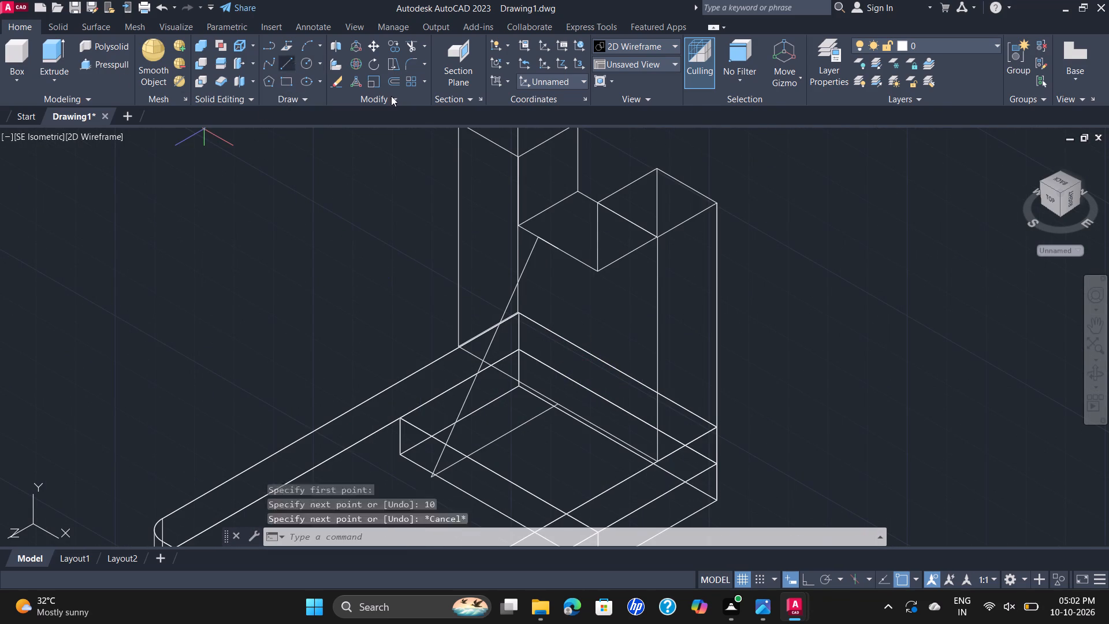
left_click(541, 238)
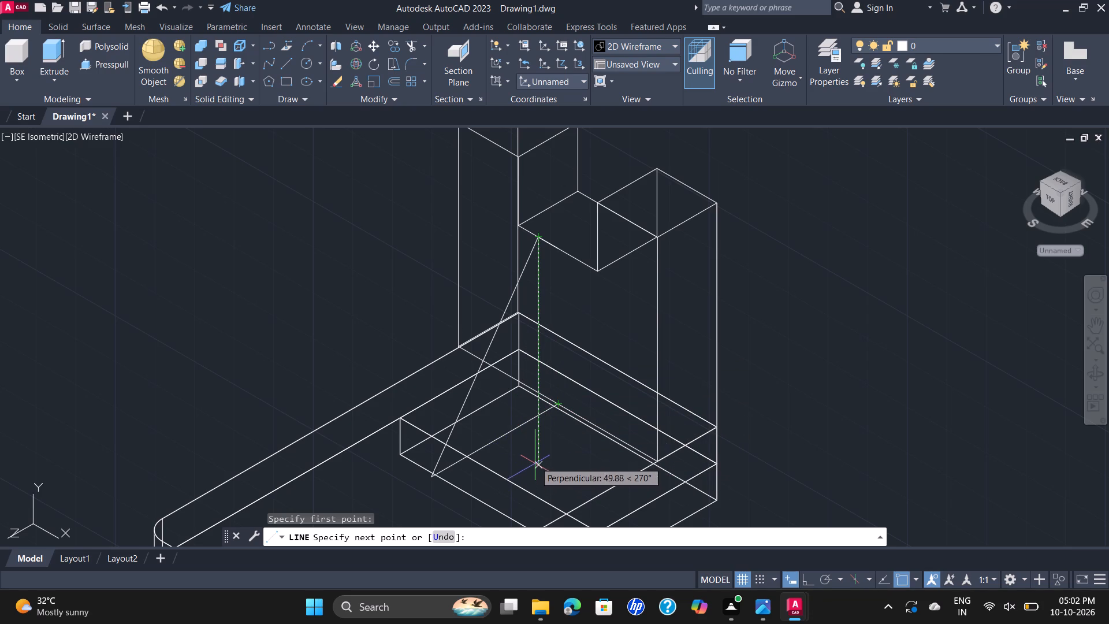
left_click(542, 395)
key("Escape")
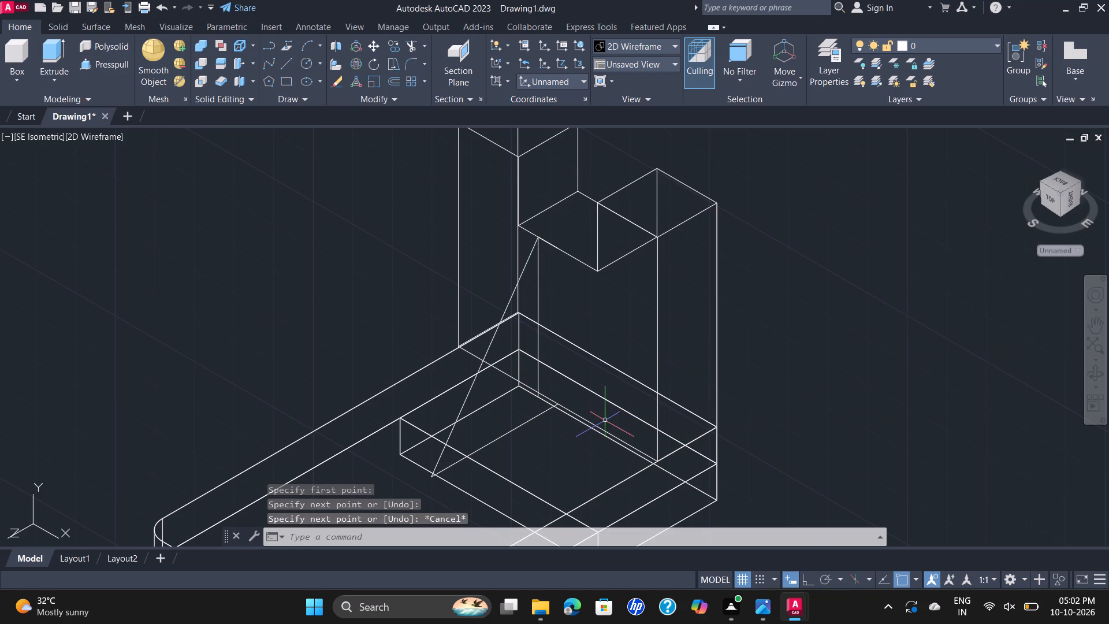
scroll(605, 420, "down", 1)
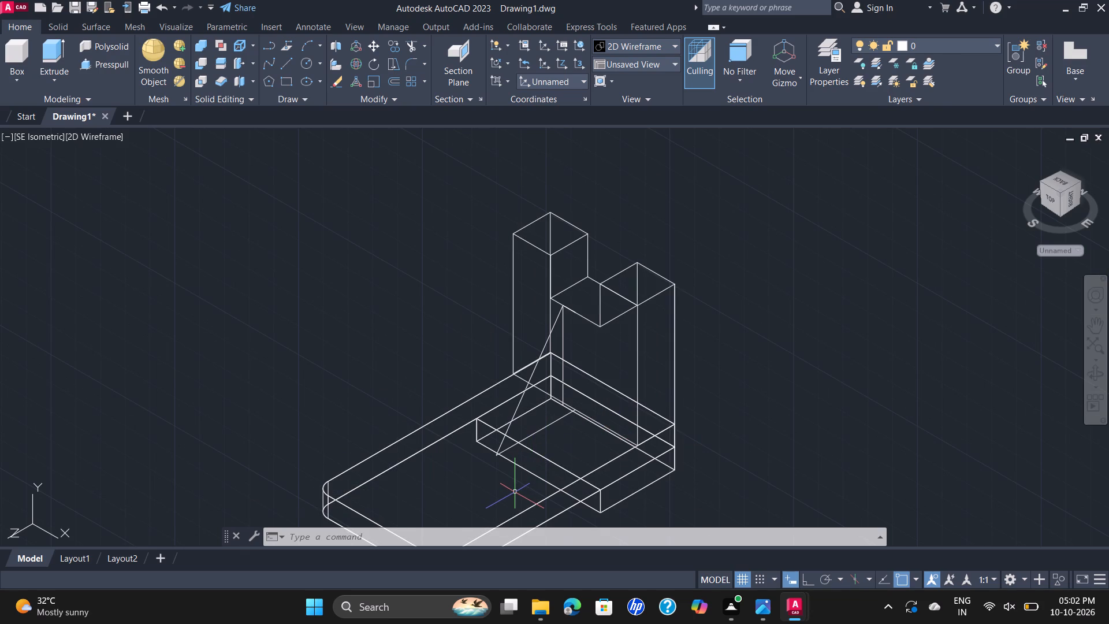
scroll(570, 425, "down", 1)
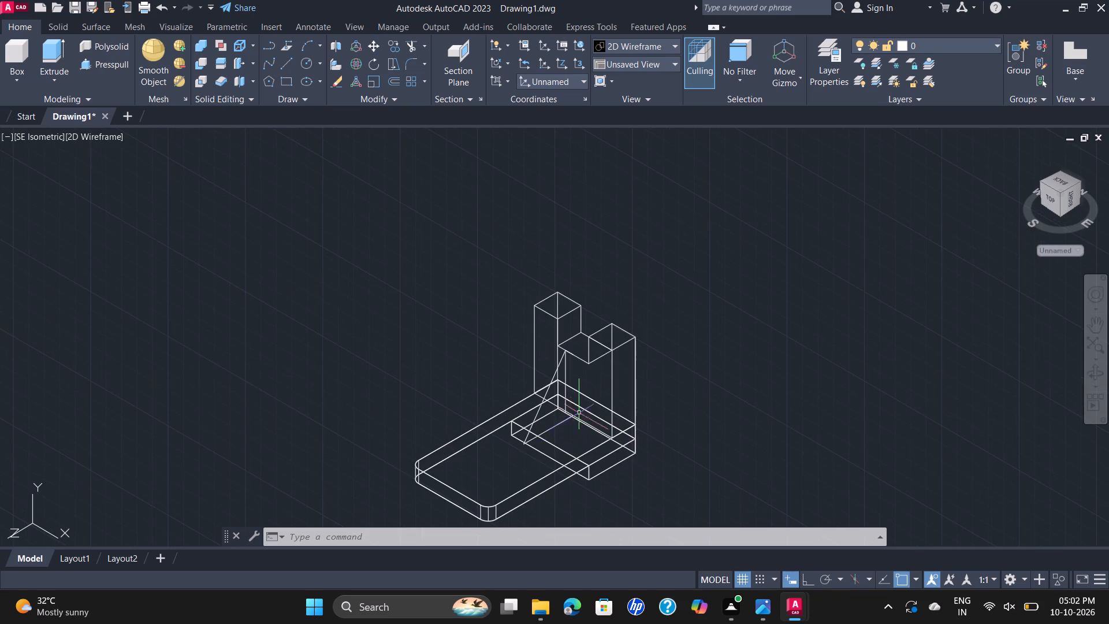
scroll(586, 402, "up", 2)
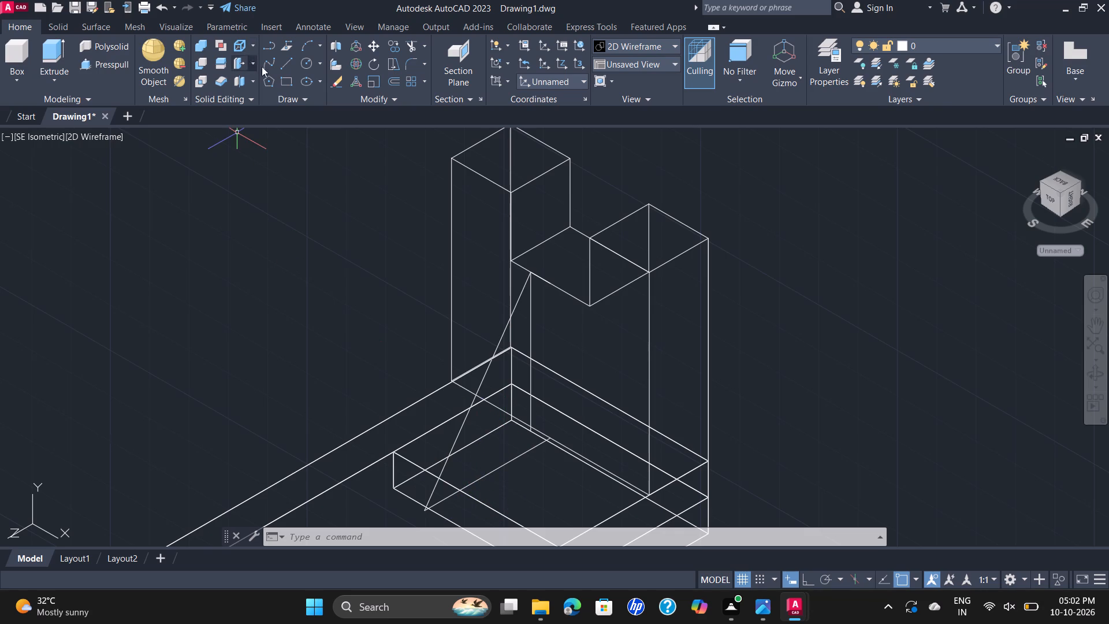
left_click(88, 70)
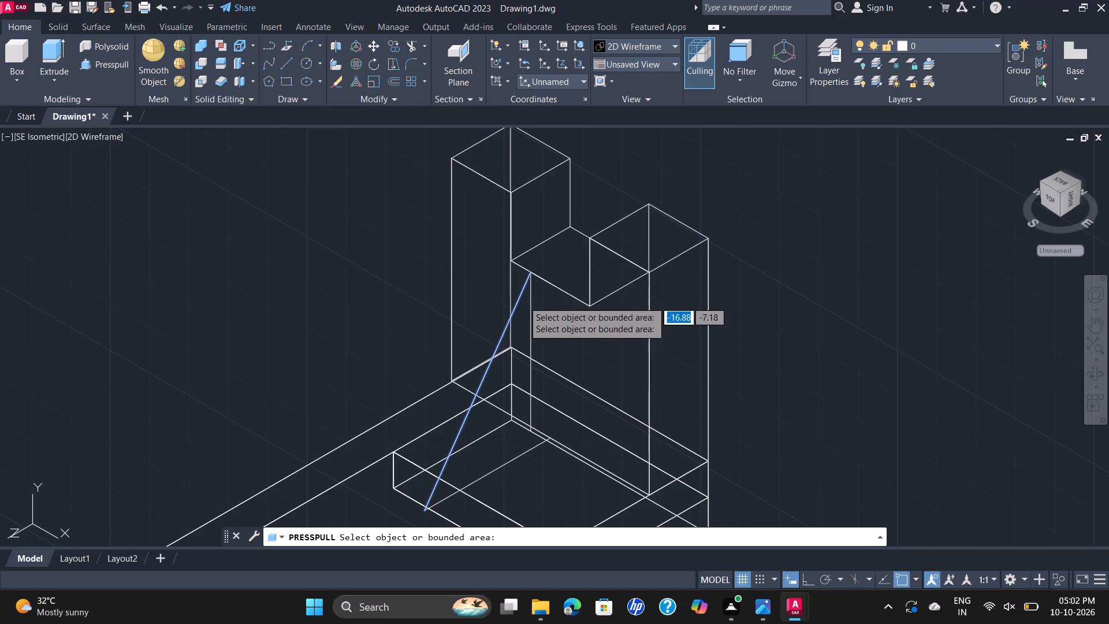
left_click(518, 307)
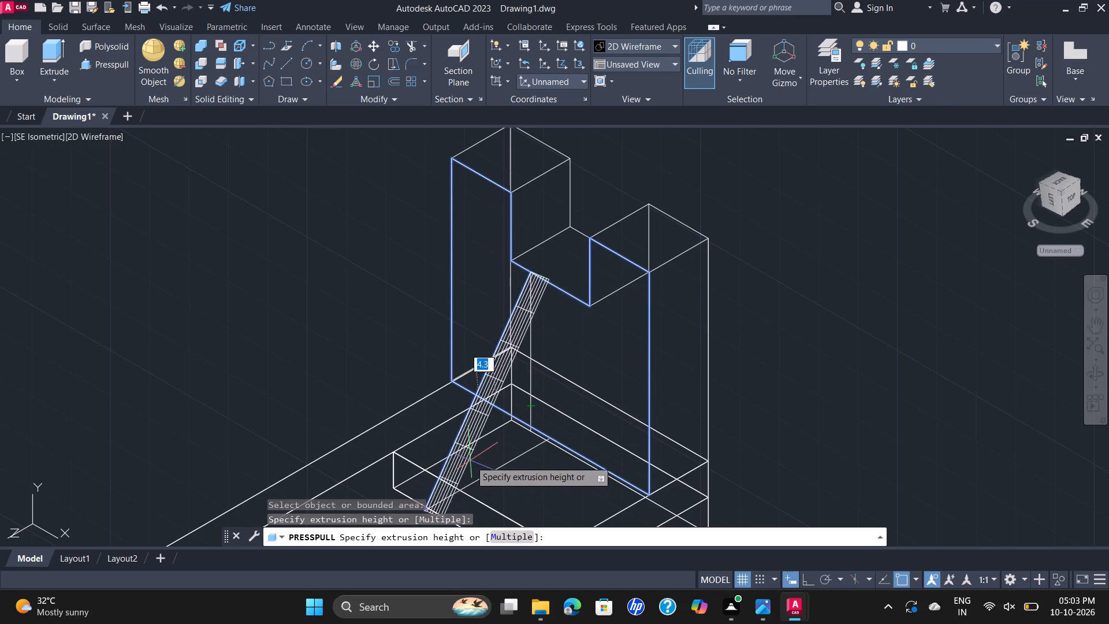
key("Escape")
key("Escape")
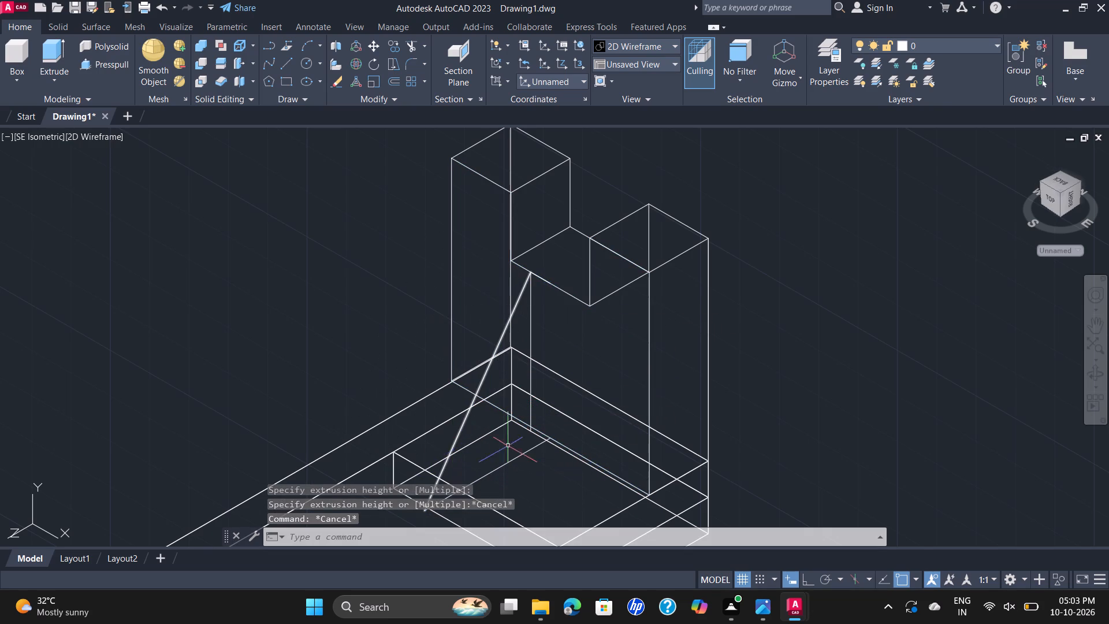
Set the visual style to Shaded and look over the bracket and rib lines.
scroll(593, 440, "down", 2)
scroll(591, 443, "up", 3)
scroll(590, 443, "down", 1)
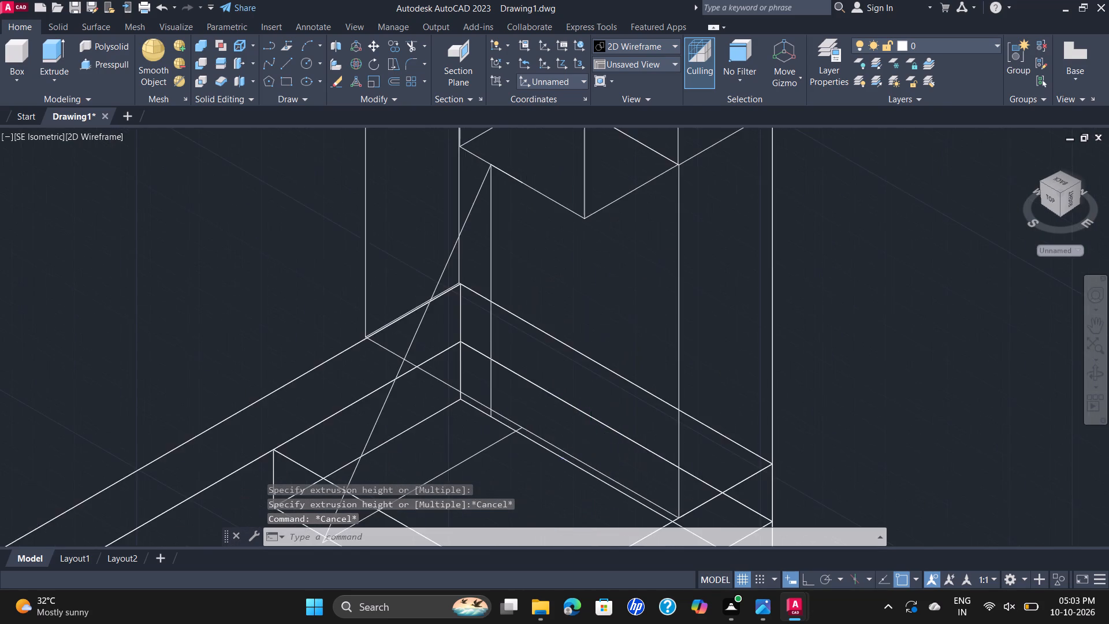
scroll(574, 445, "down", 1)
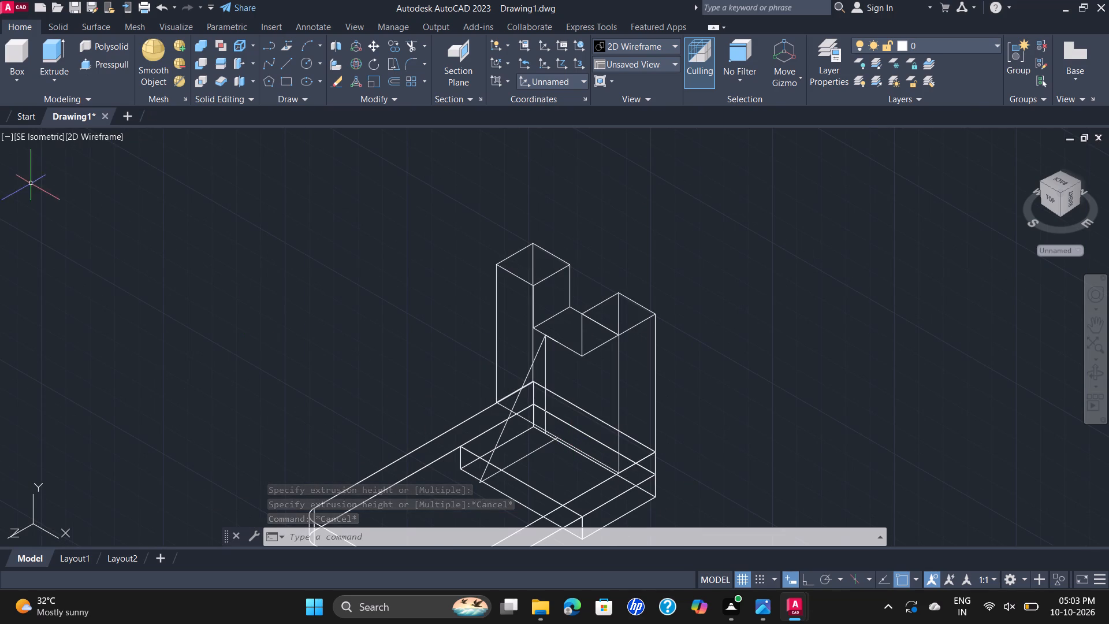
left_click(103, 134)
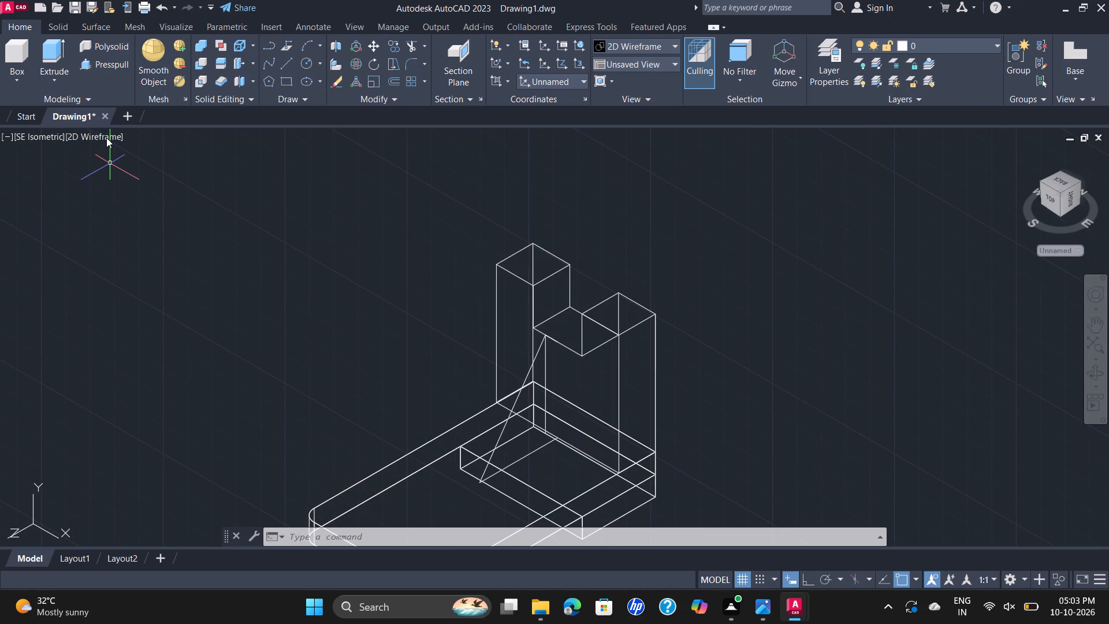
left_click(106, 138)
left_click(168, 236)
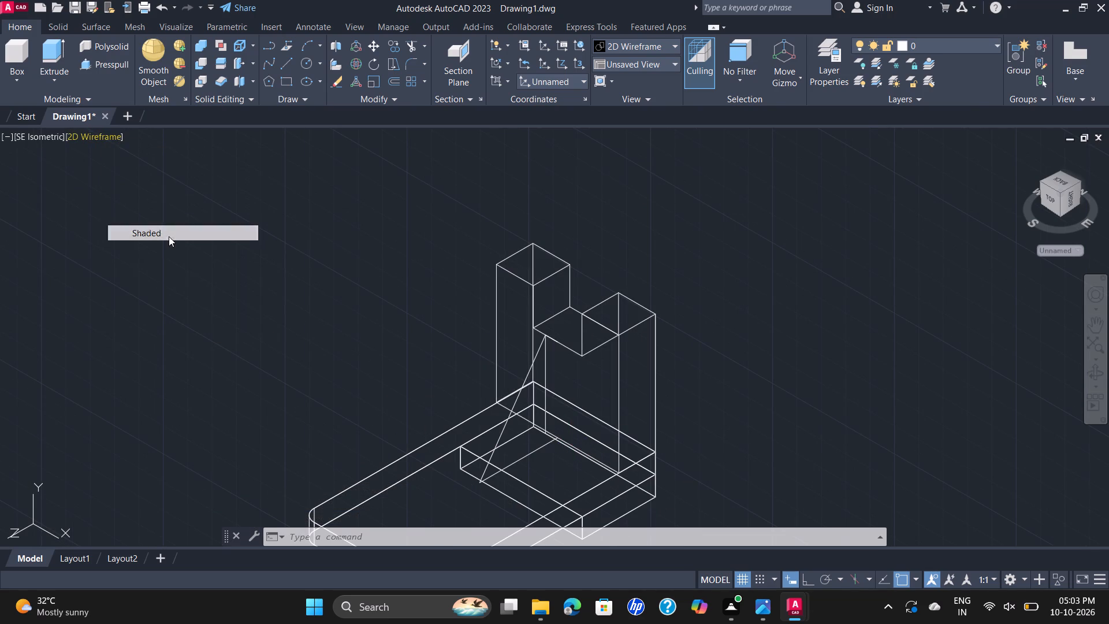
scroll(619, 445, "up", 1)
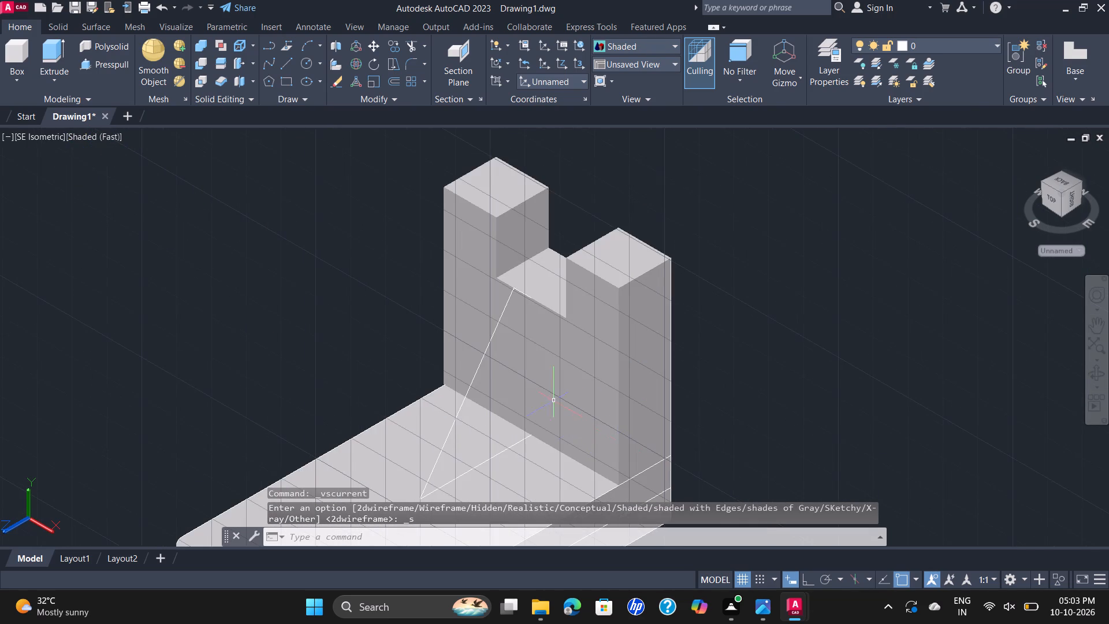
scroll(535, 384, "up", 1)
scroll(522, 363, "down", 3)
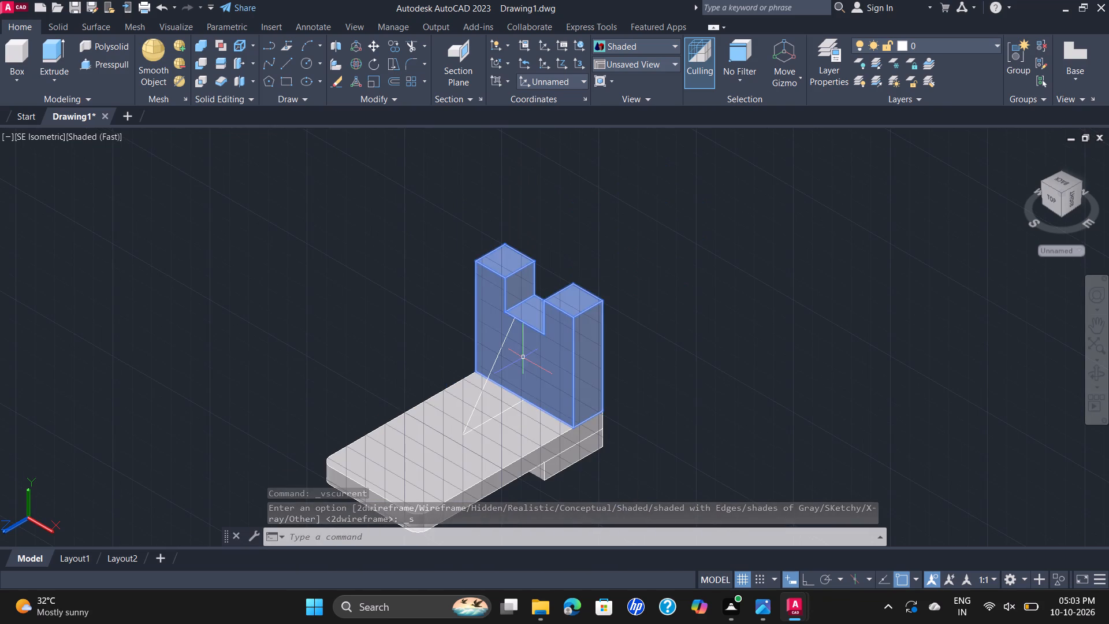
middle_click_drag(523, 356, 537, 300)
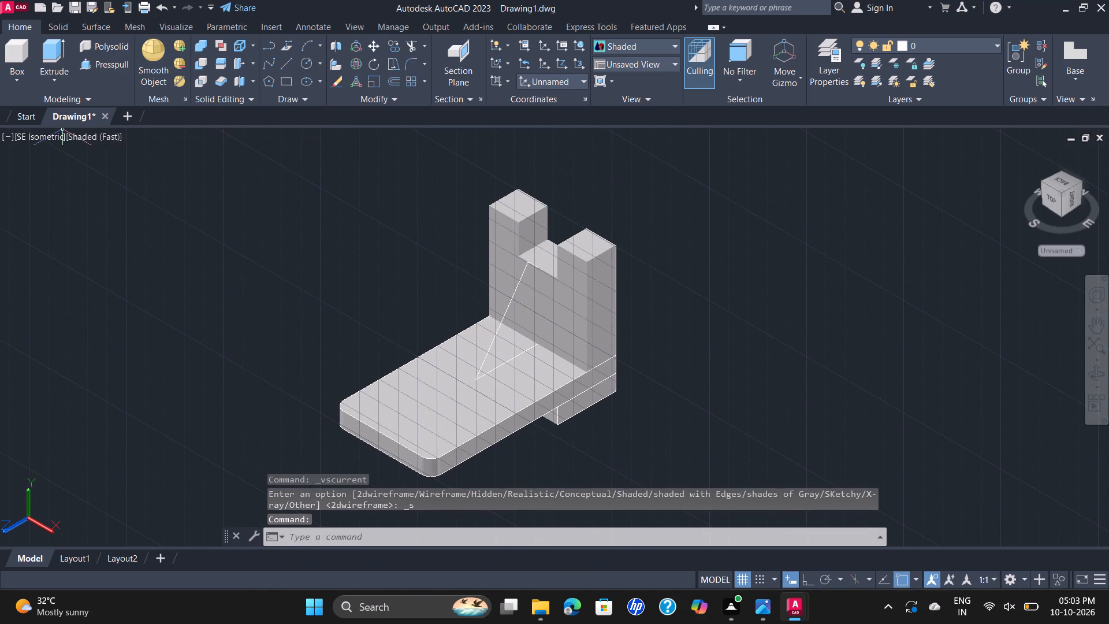
Set the visual style to Shades of Gray.
left_click(80, 136)
left_click(147, 265)
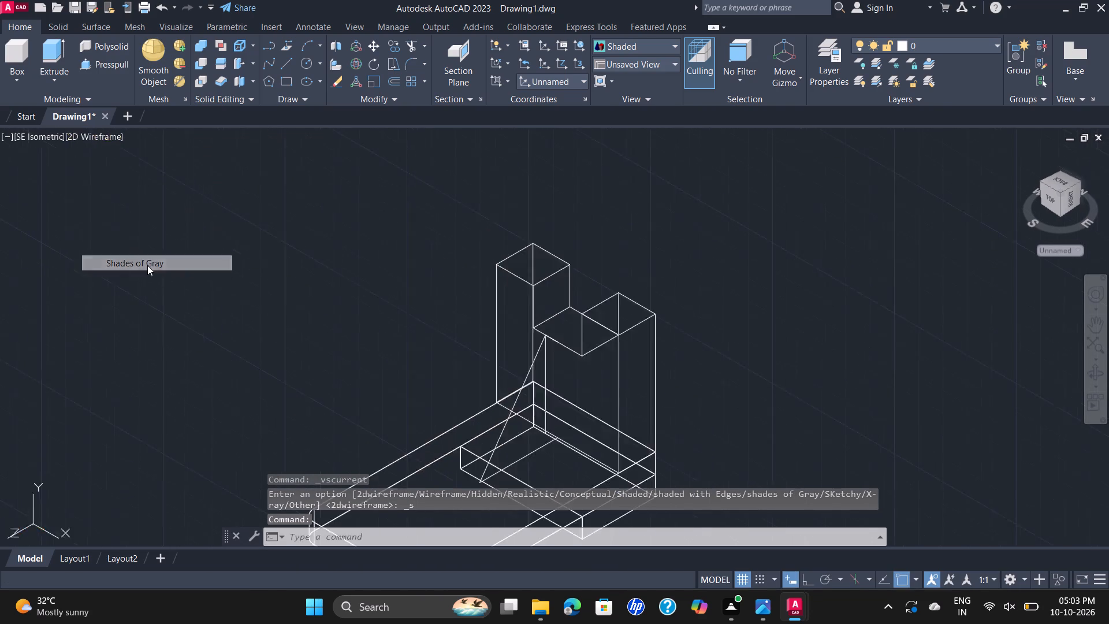
With Ortho on, draw a vertical line from the sloped line's top end down to the wall's front bottom edge.
scroll(568, 346, "up", 1)
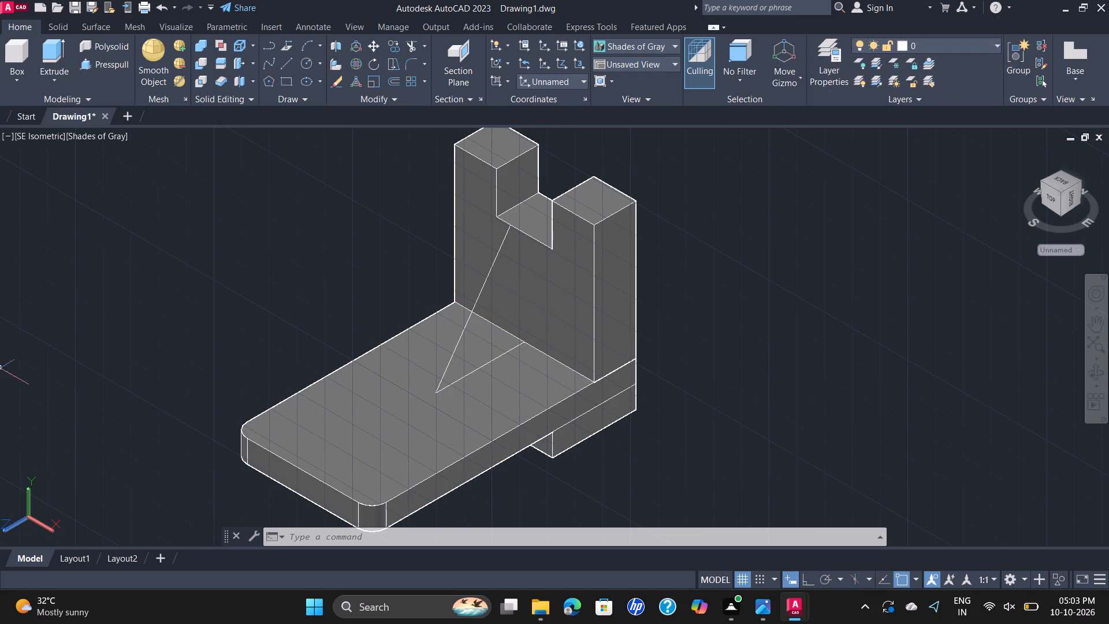
left_click(282, 64)
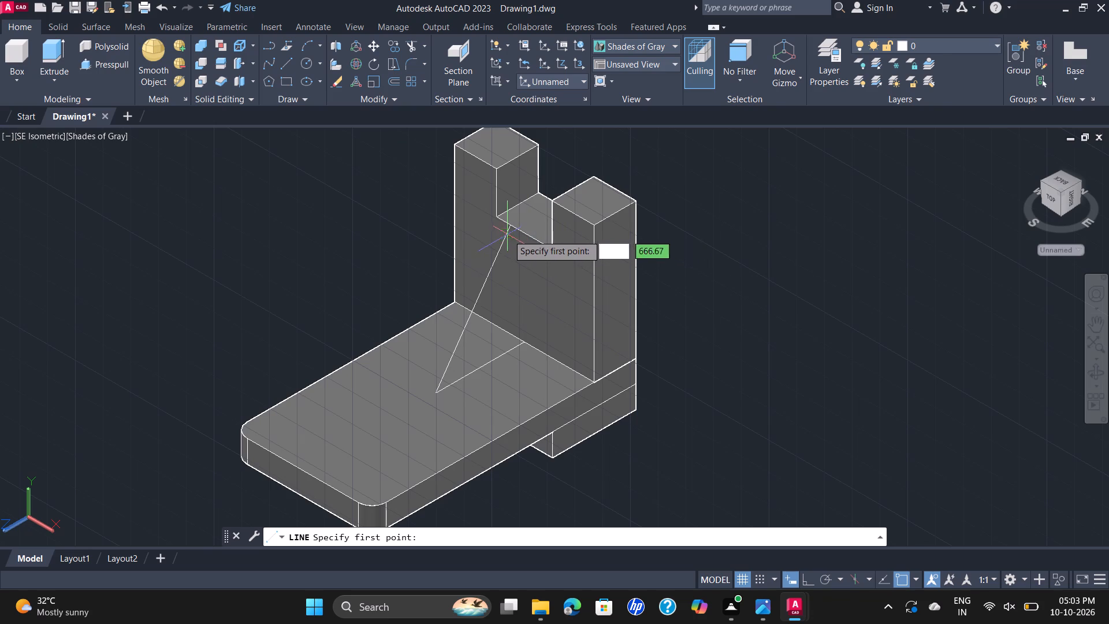
left_click(509, 228)
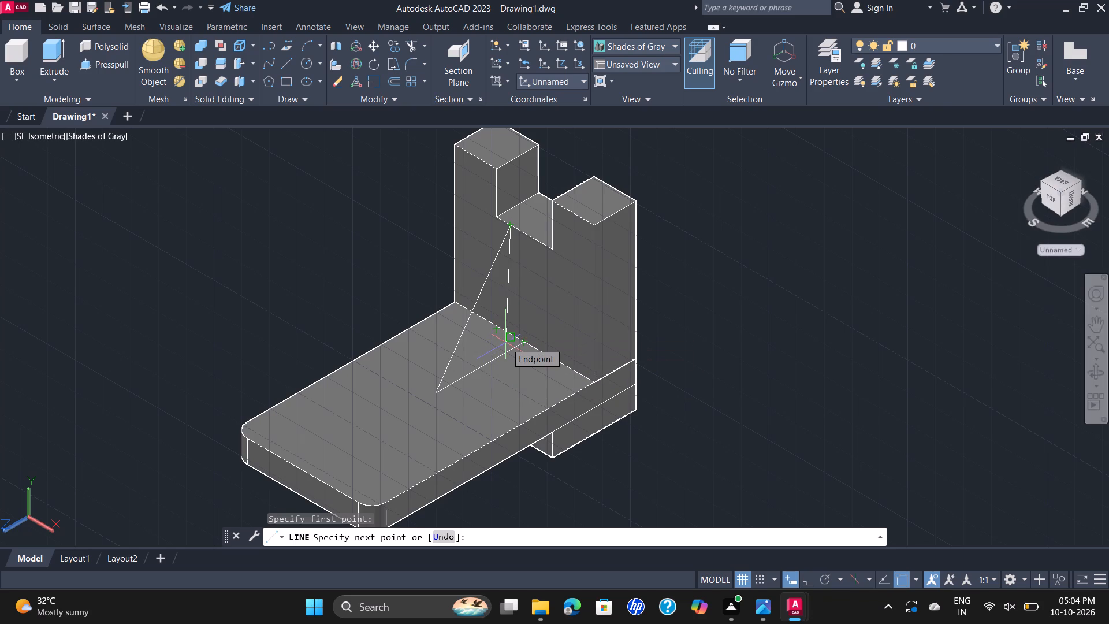
key("F8")
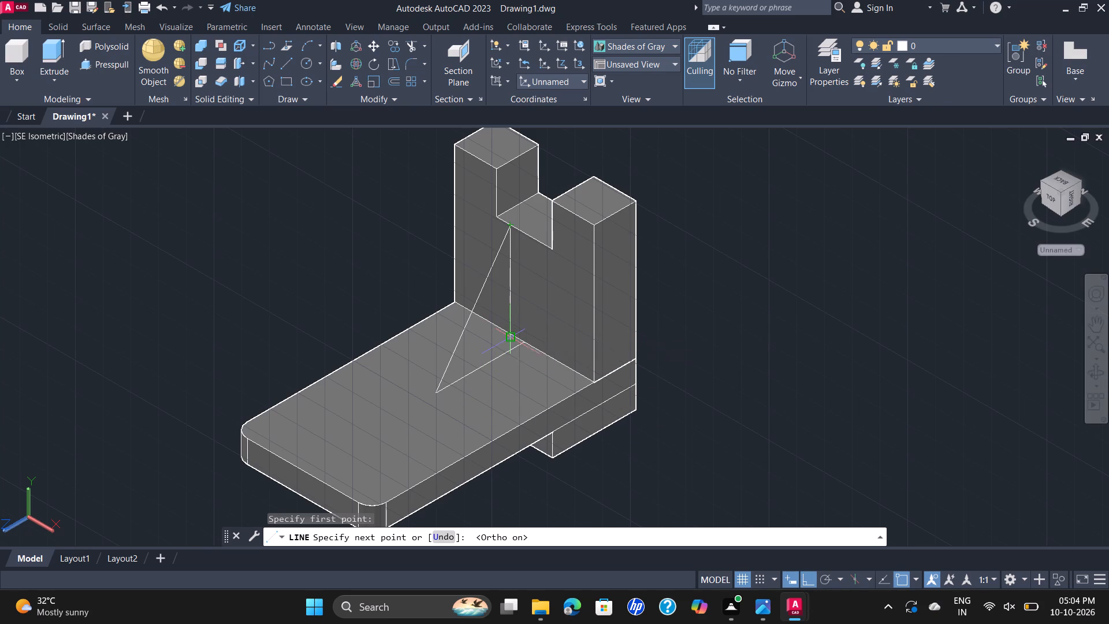
left_click(509, 332)
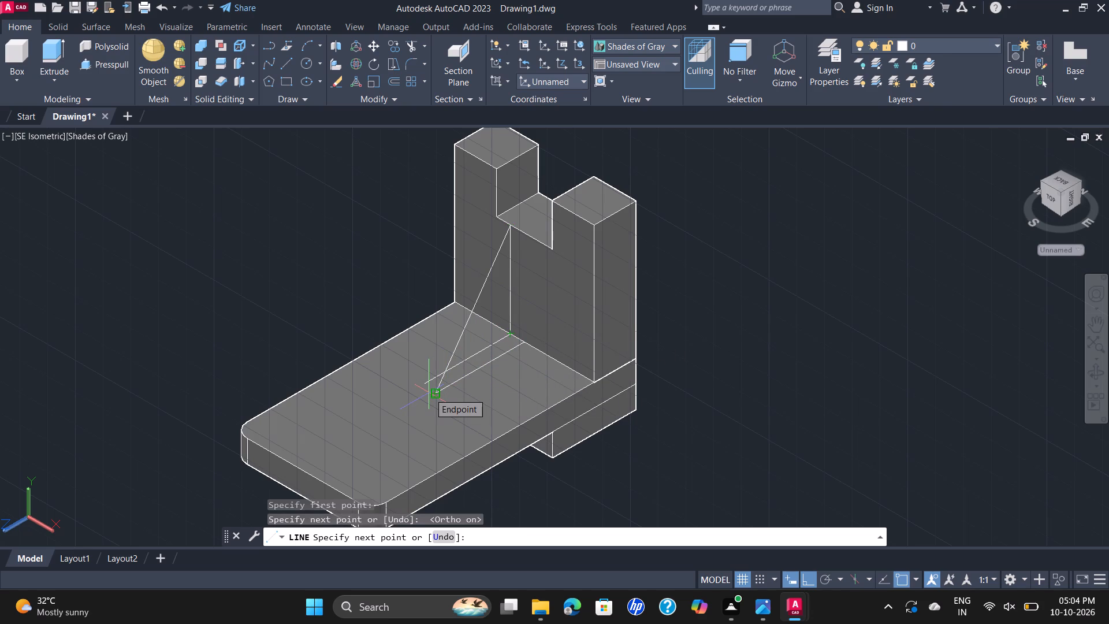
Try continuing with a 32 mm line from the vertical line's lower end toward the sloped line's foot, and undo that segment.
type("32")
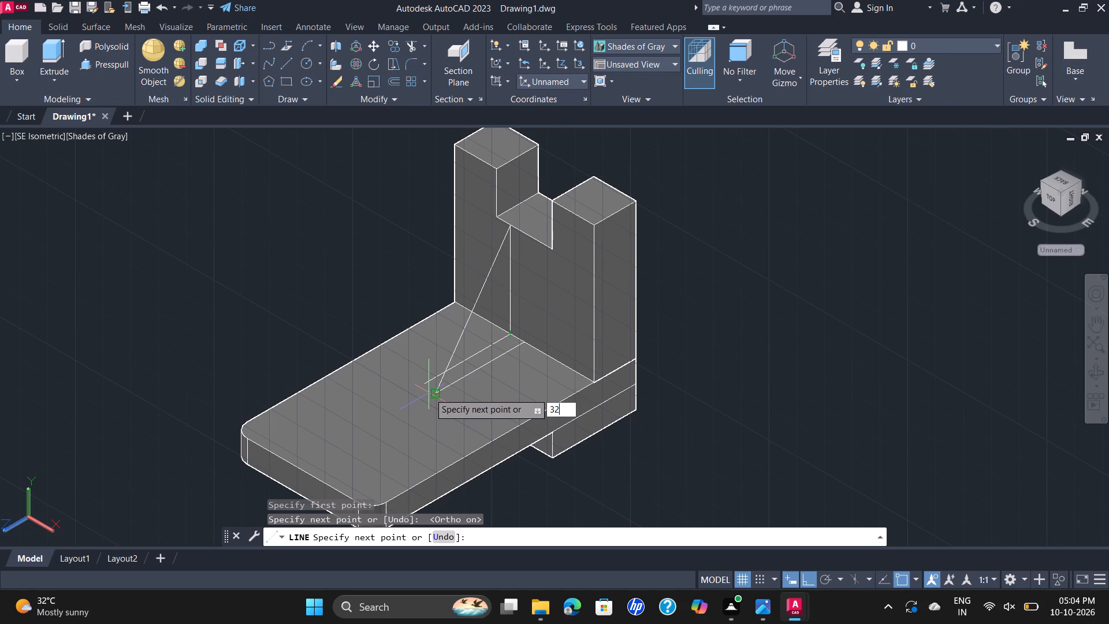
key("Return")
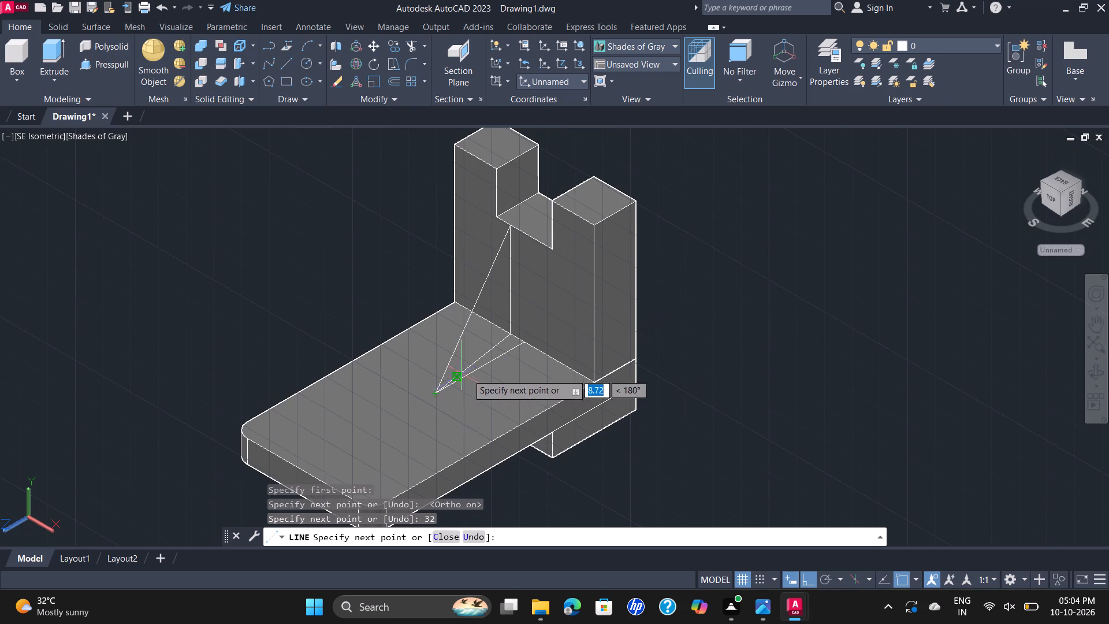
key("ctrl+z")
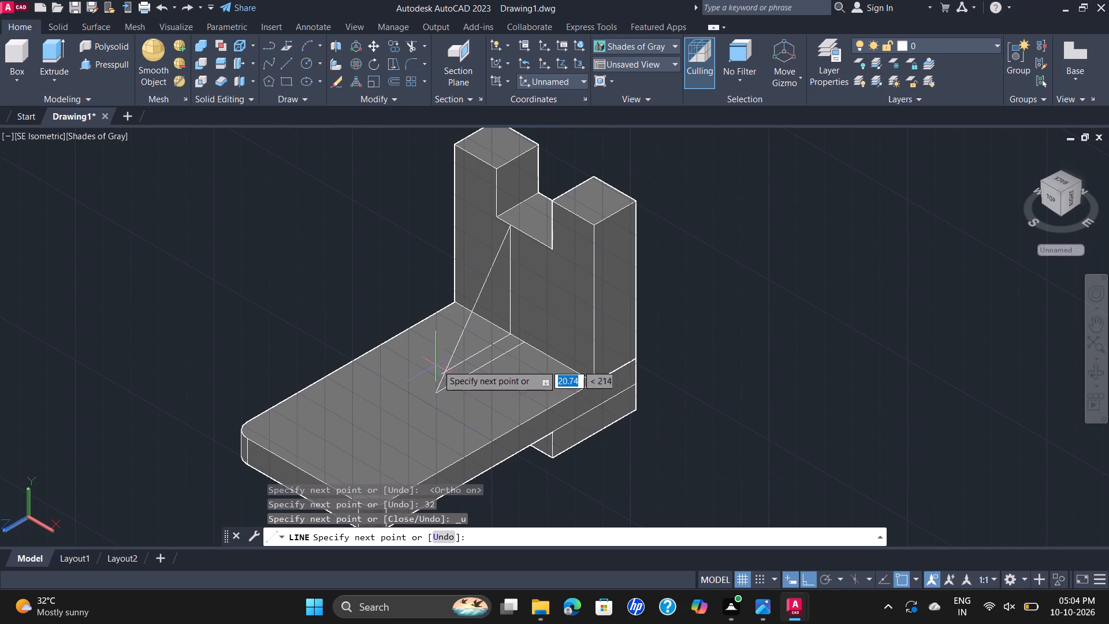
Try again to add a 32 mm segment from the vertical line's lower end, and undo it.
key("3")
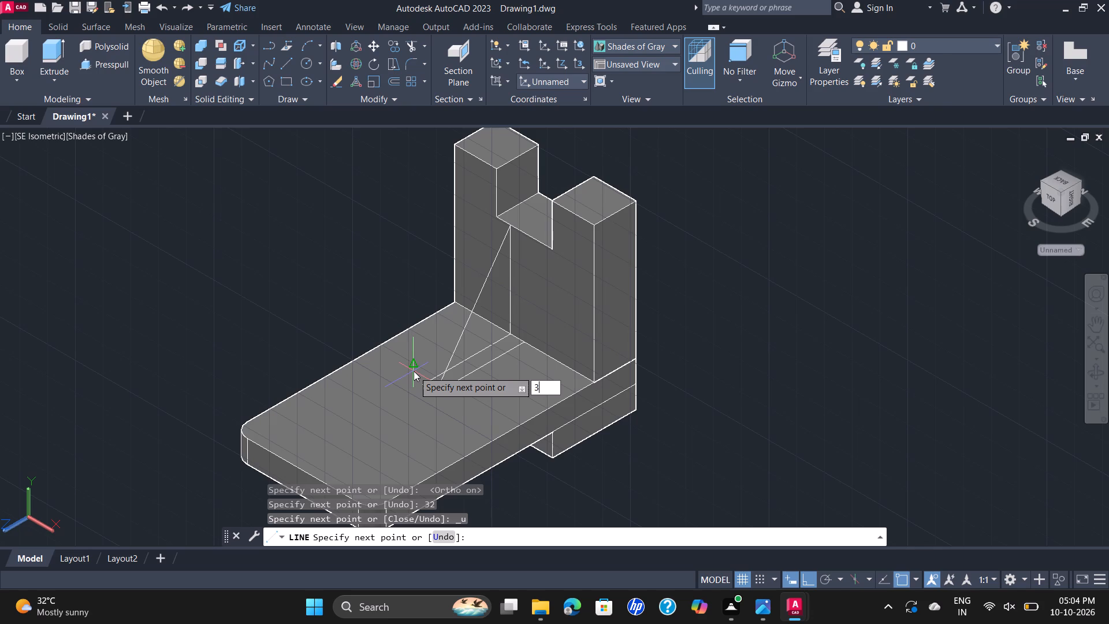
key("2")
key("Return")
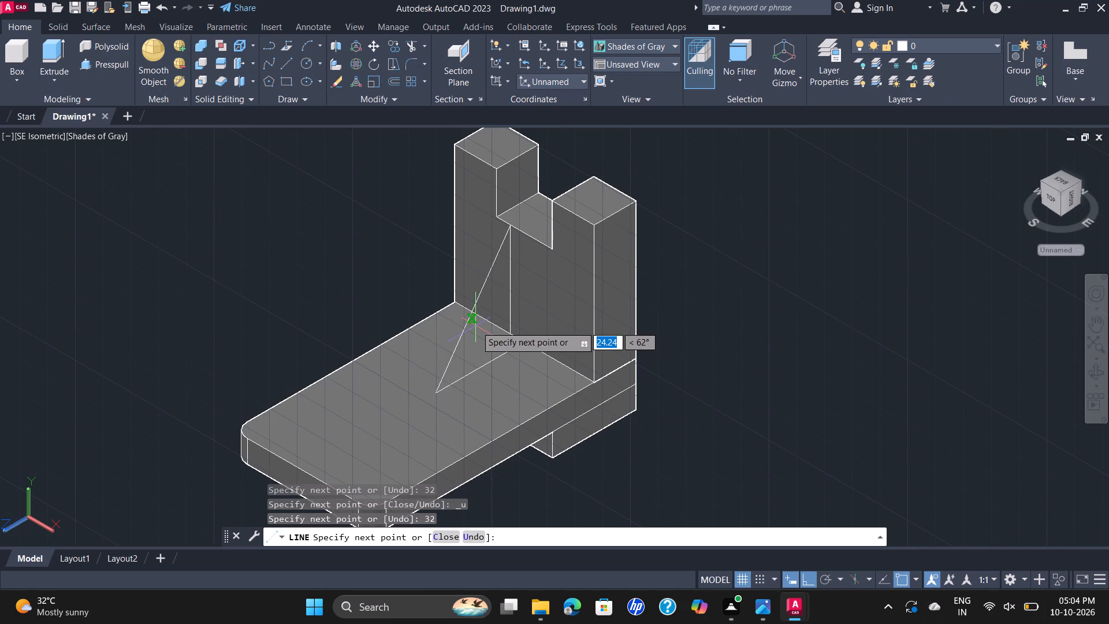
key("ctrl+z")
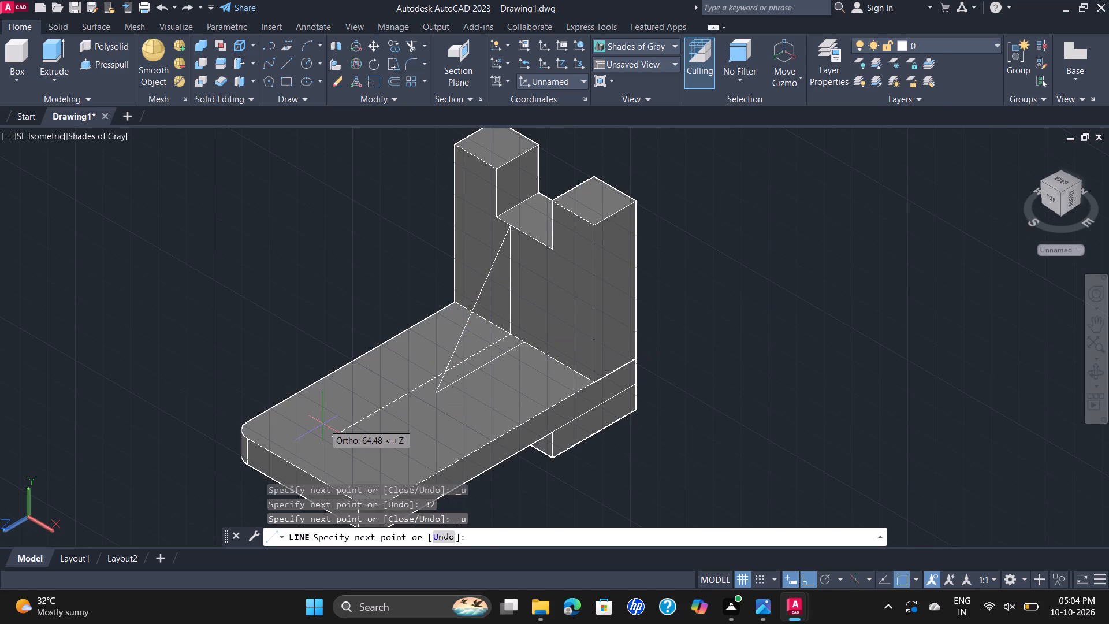
Draw a 32 mm line along the base from the vertical line's lower end and close the triangle at its top end.
type("32")
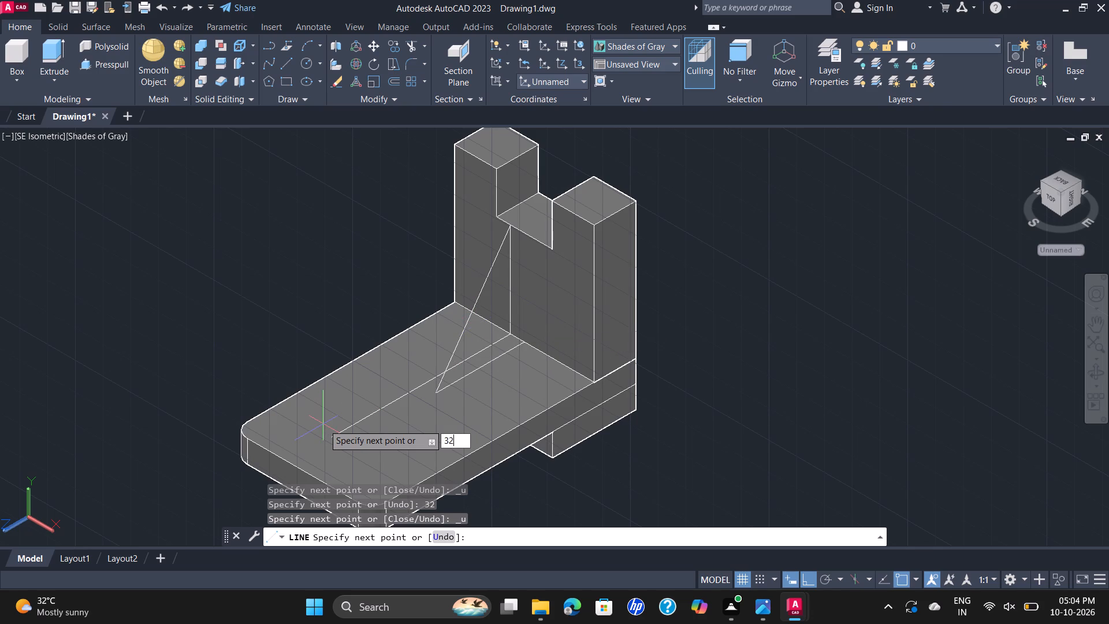
key("Return")
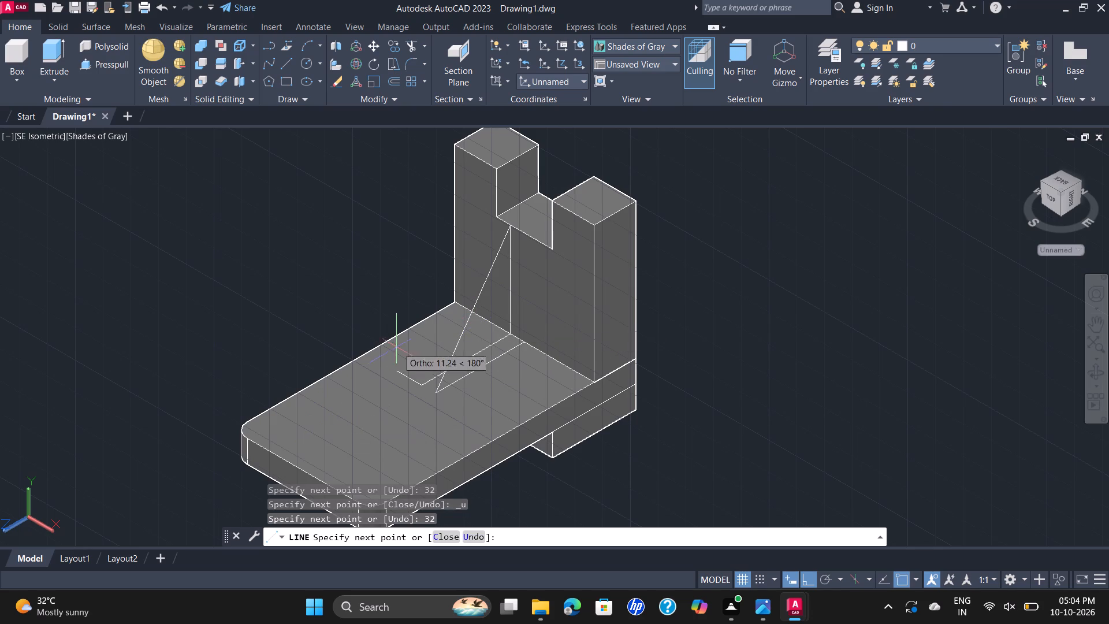
left_click(505, 224)
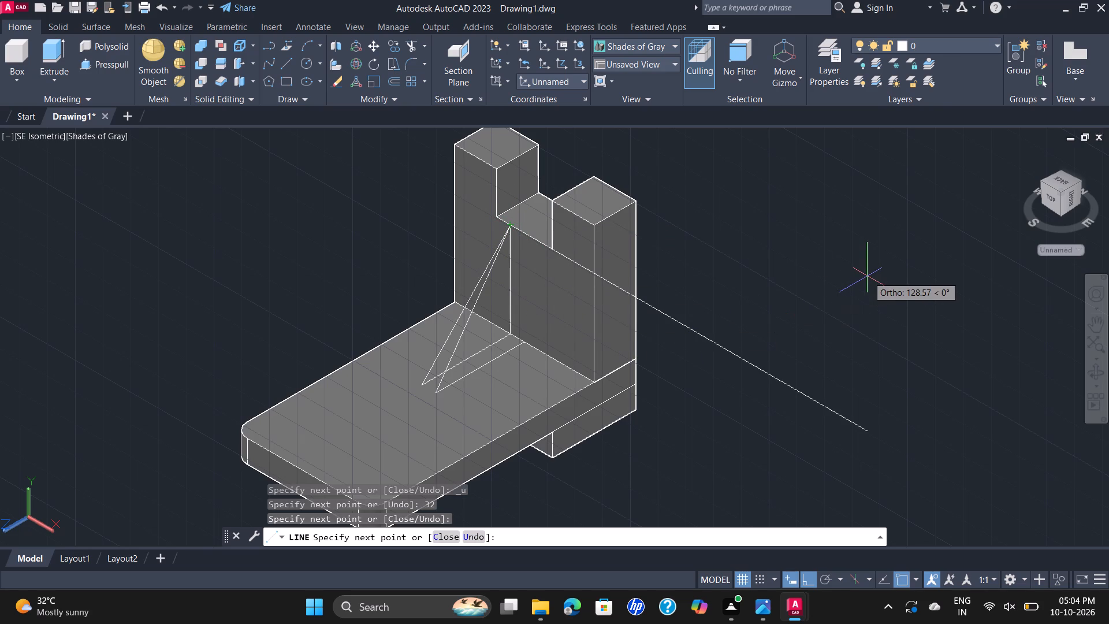
key("Escape")
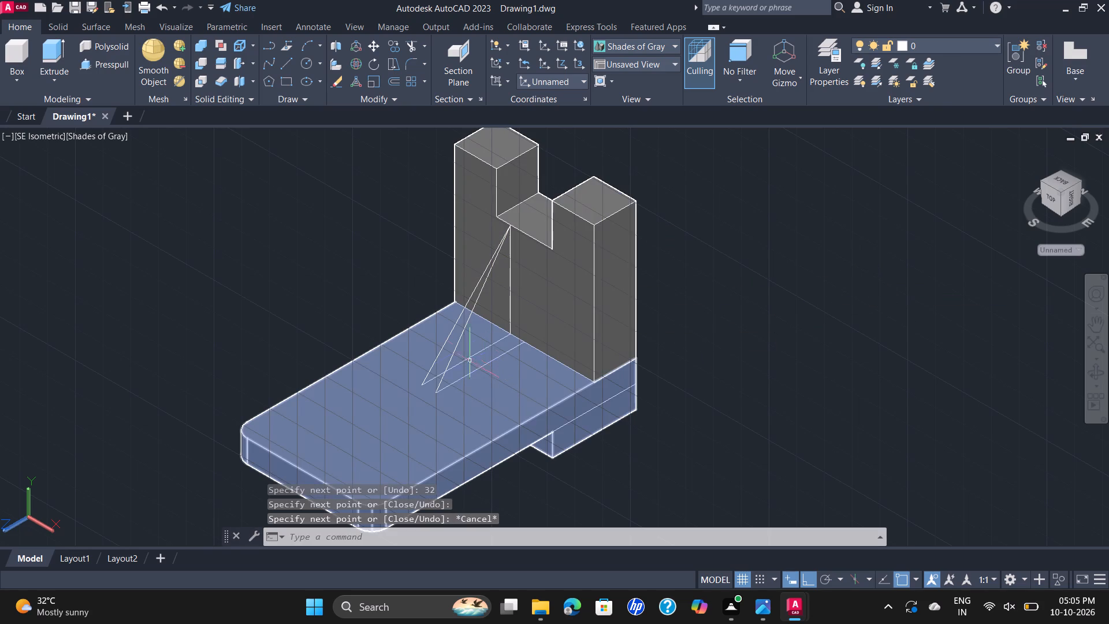
Delete the earlier sloped line and the offset base line it meets, keeping the new rib triangle.
left_click(459, 341)
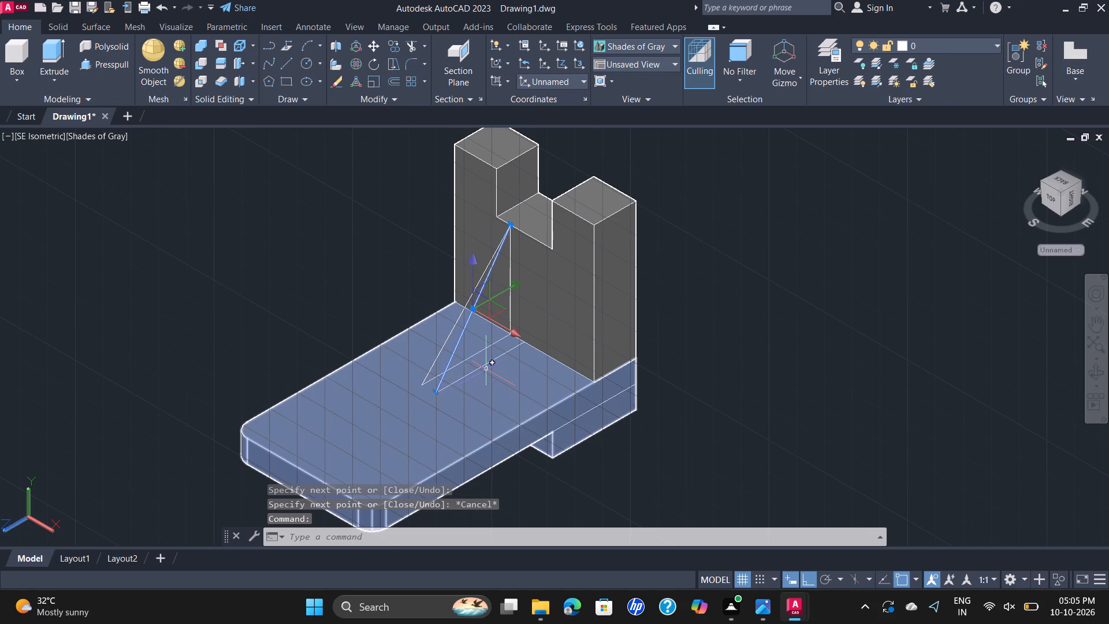
scroll(486, 369, "up", 2)
left_click(497, 353)
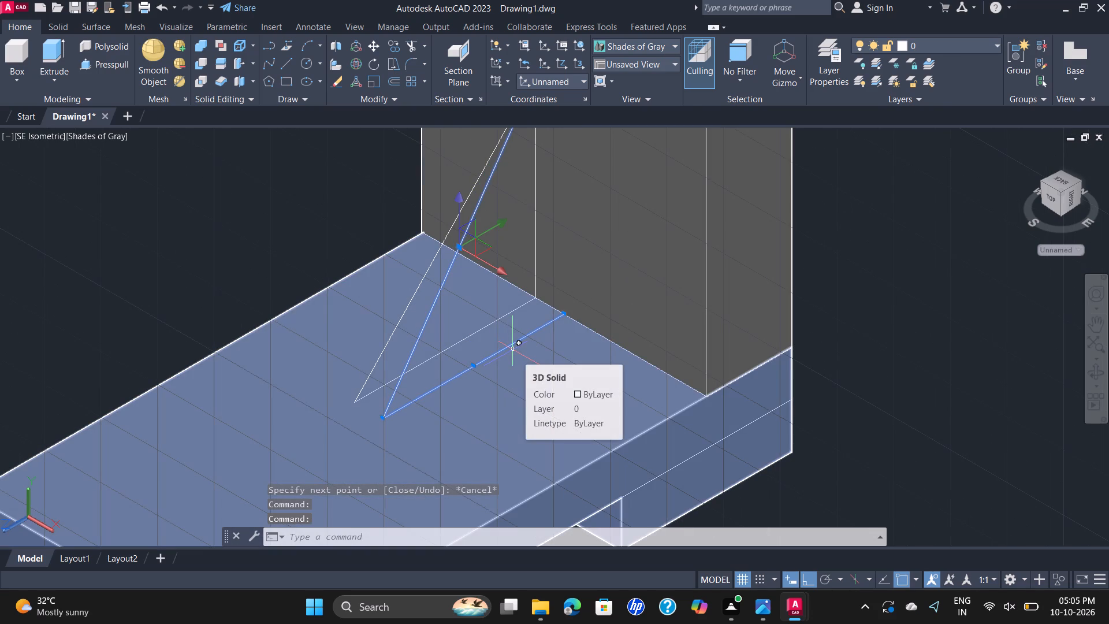
key("Delete")
scroll(530, 338, "down", 1)
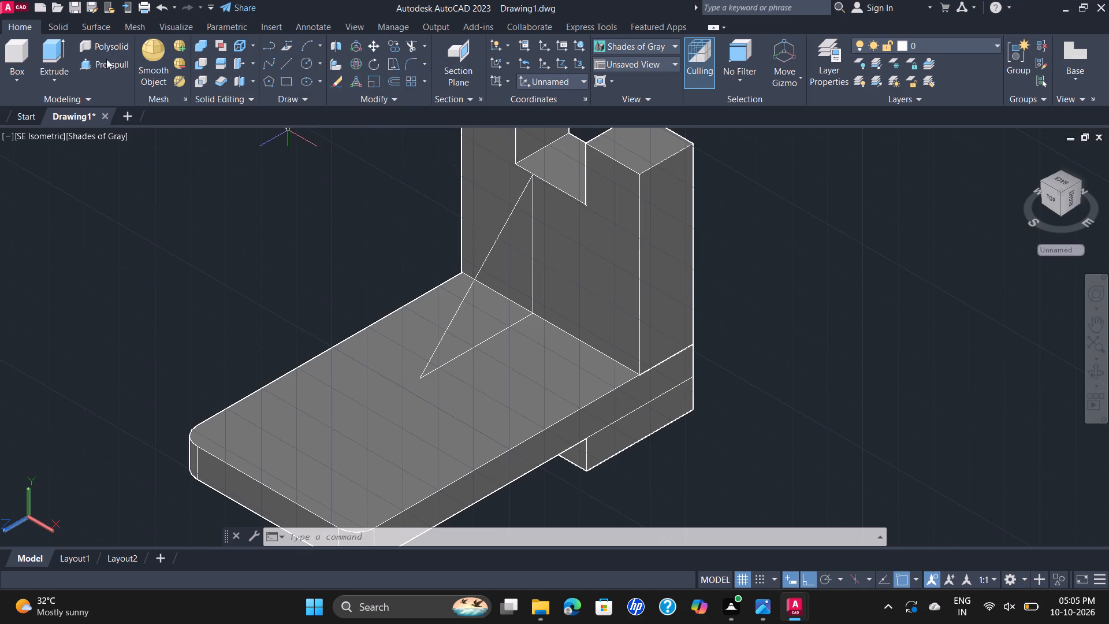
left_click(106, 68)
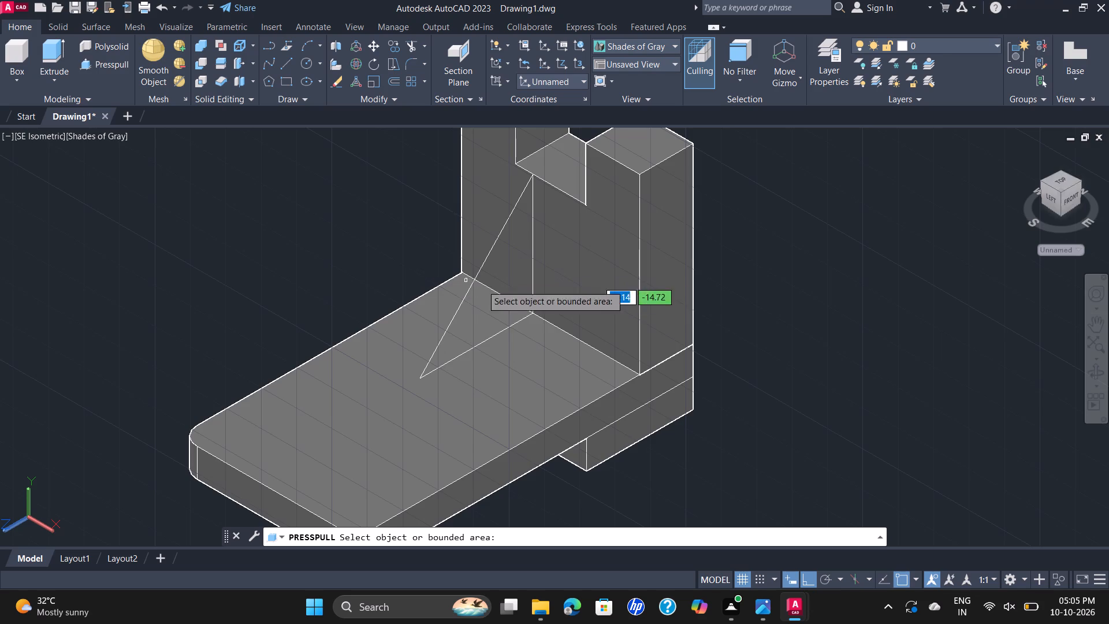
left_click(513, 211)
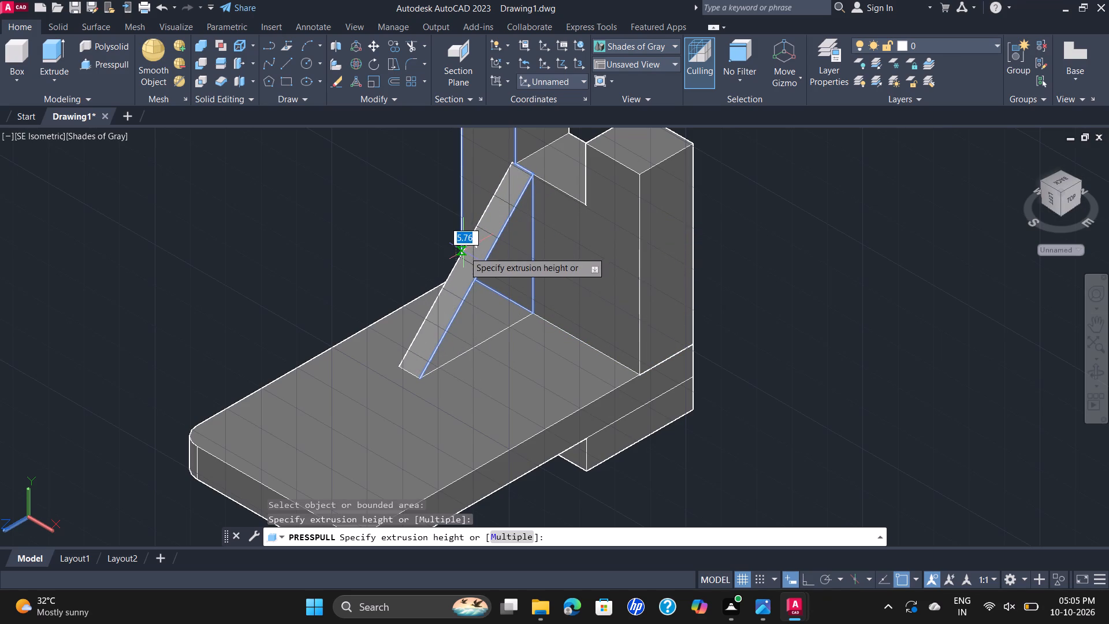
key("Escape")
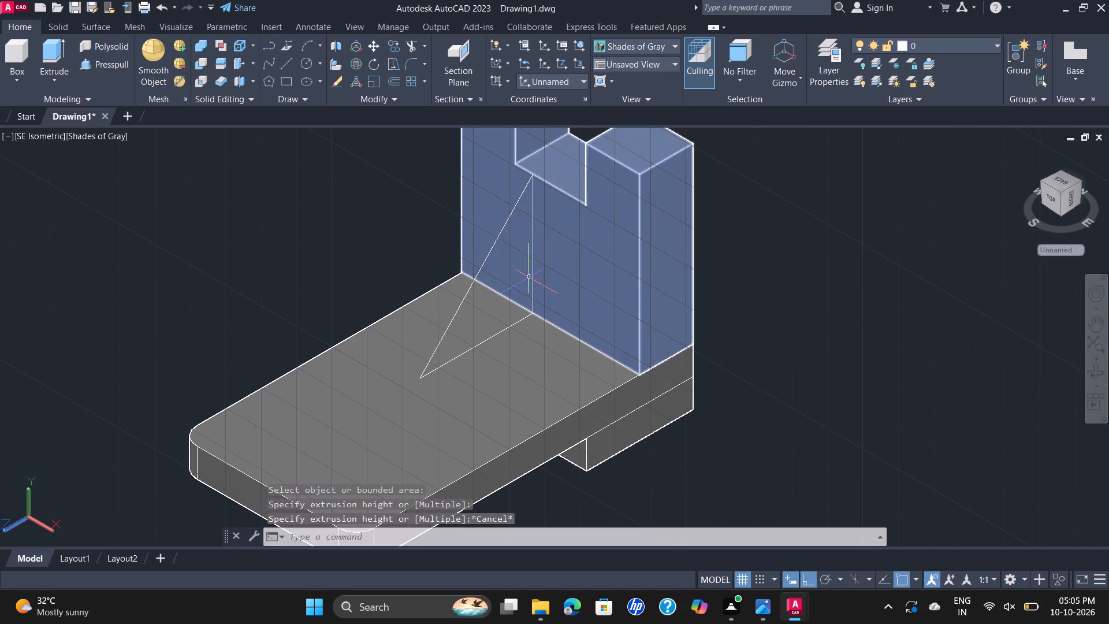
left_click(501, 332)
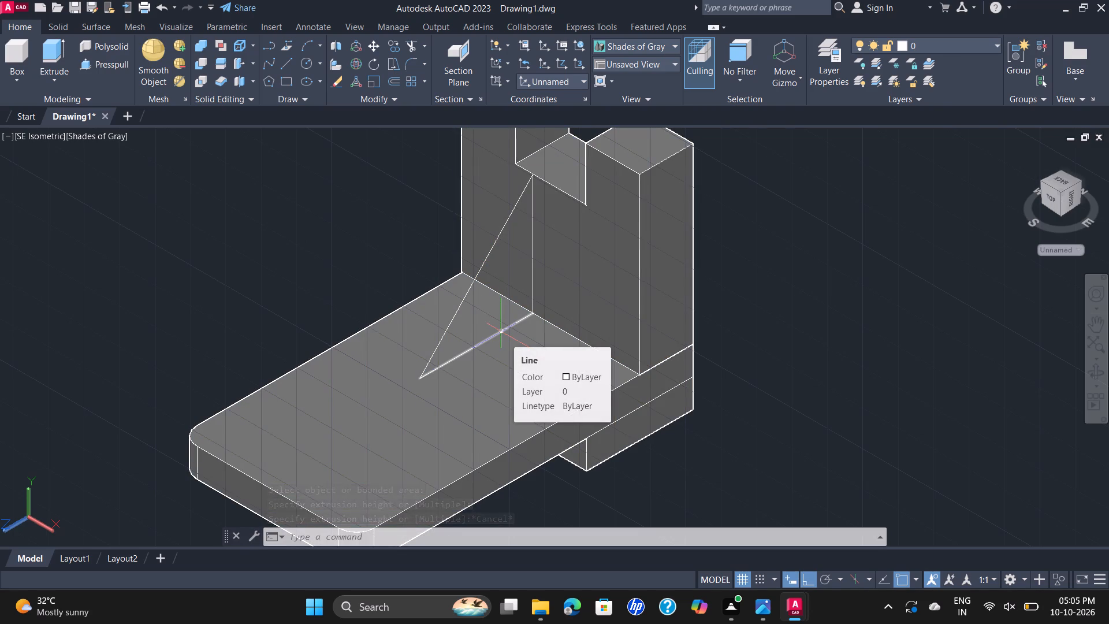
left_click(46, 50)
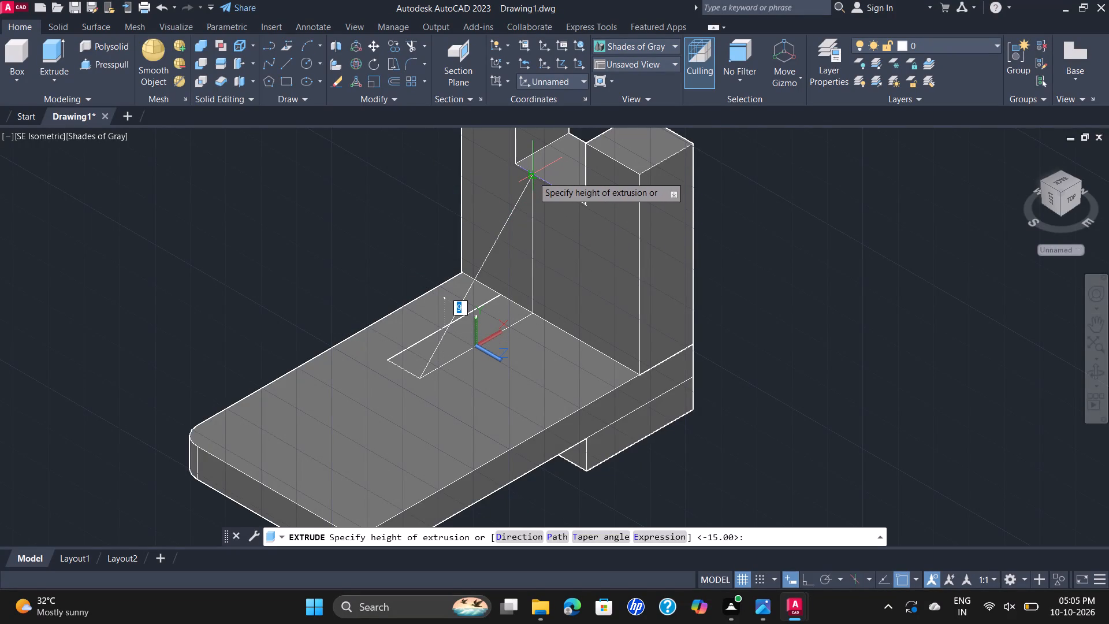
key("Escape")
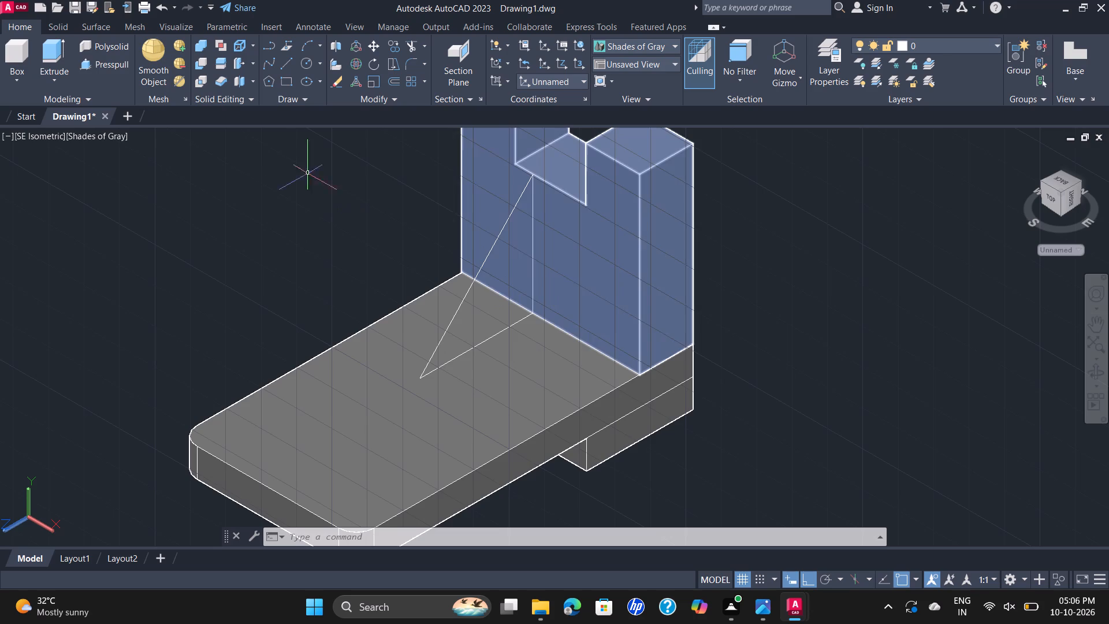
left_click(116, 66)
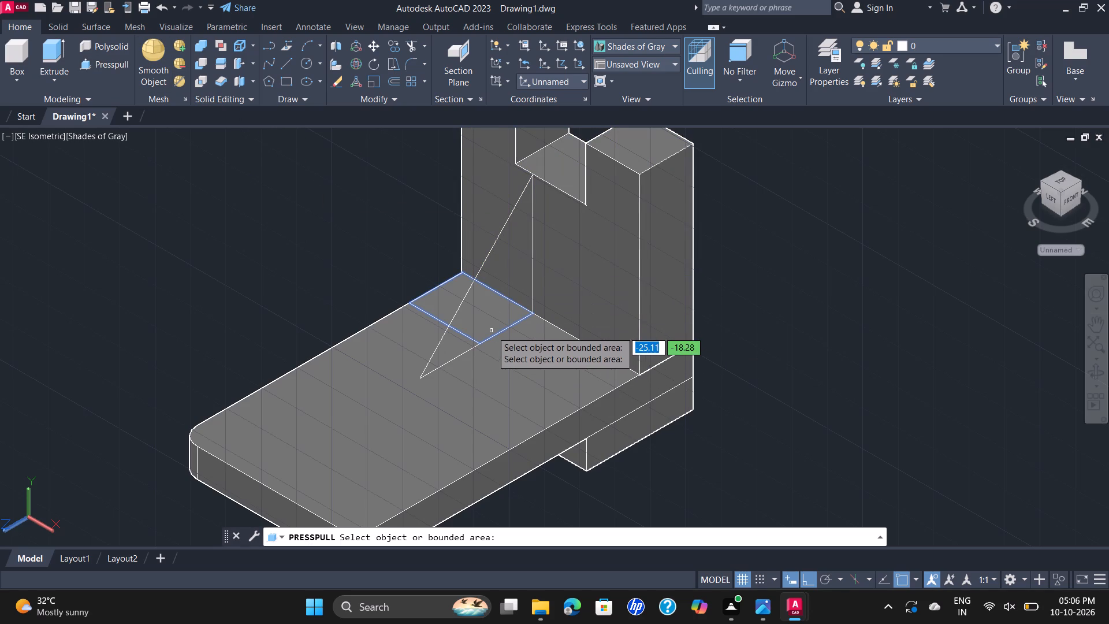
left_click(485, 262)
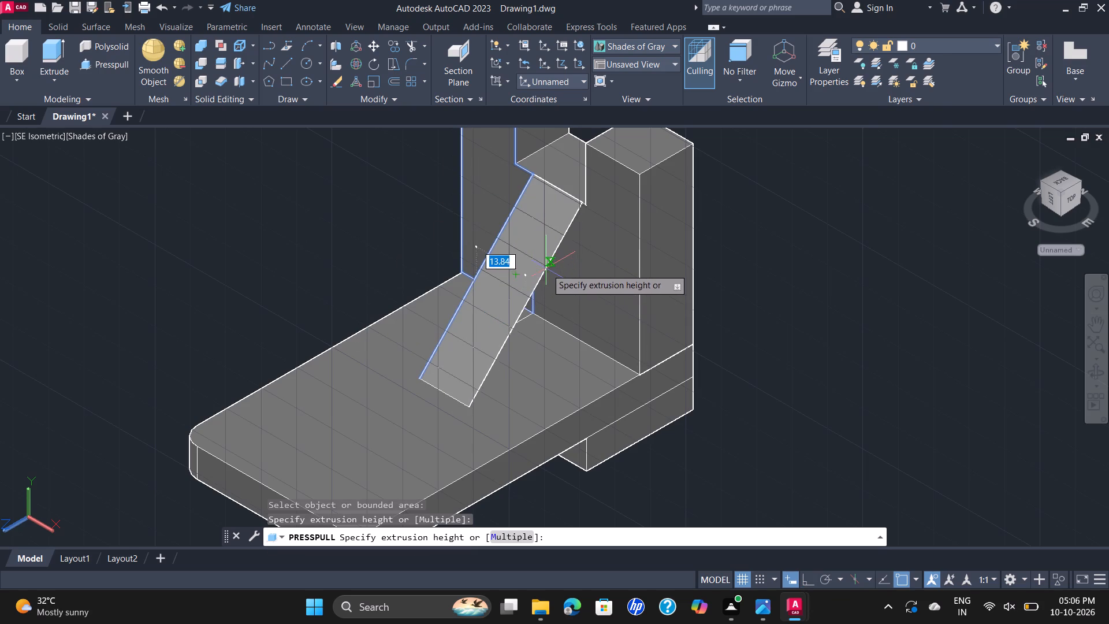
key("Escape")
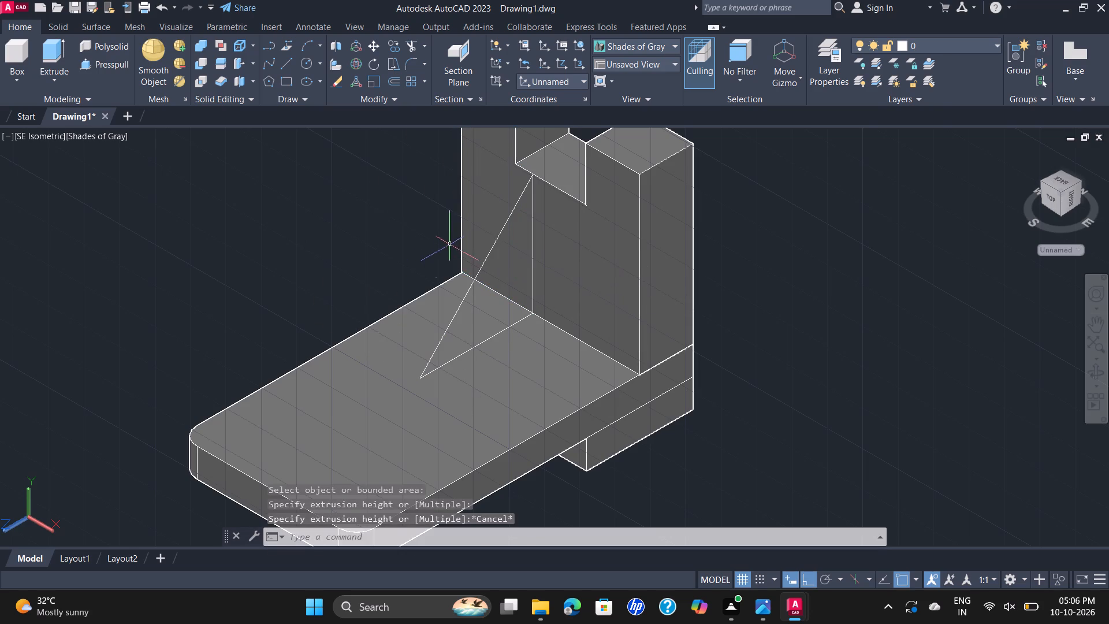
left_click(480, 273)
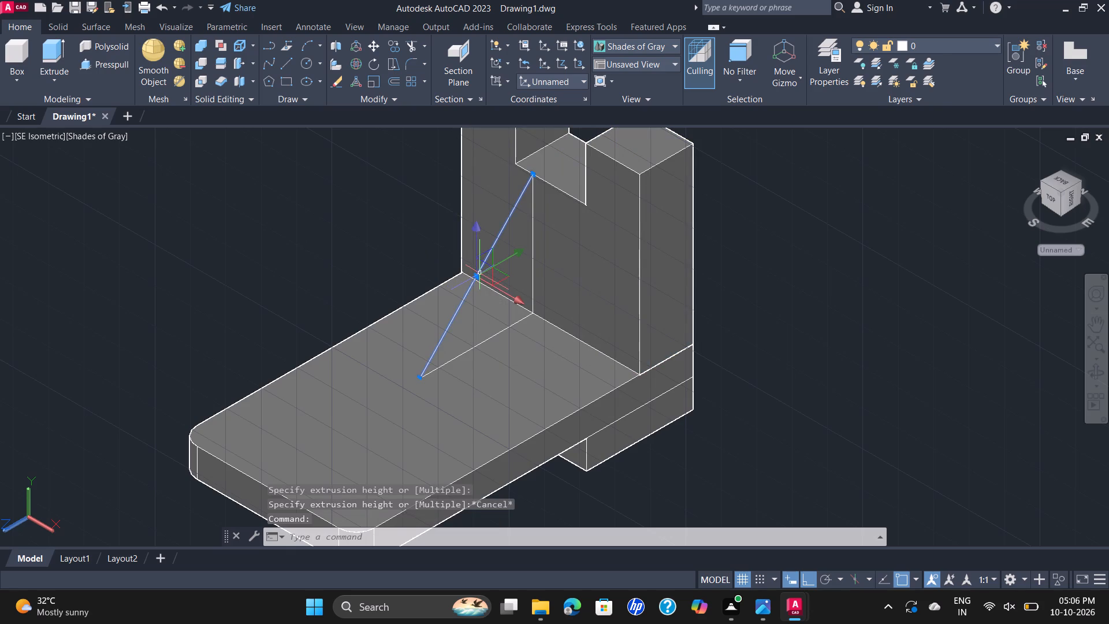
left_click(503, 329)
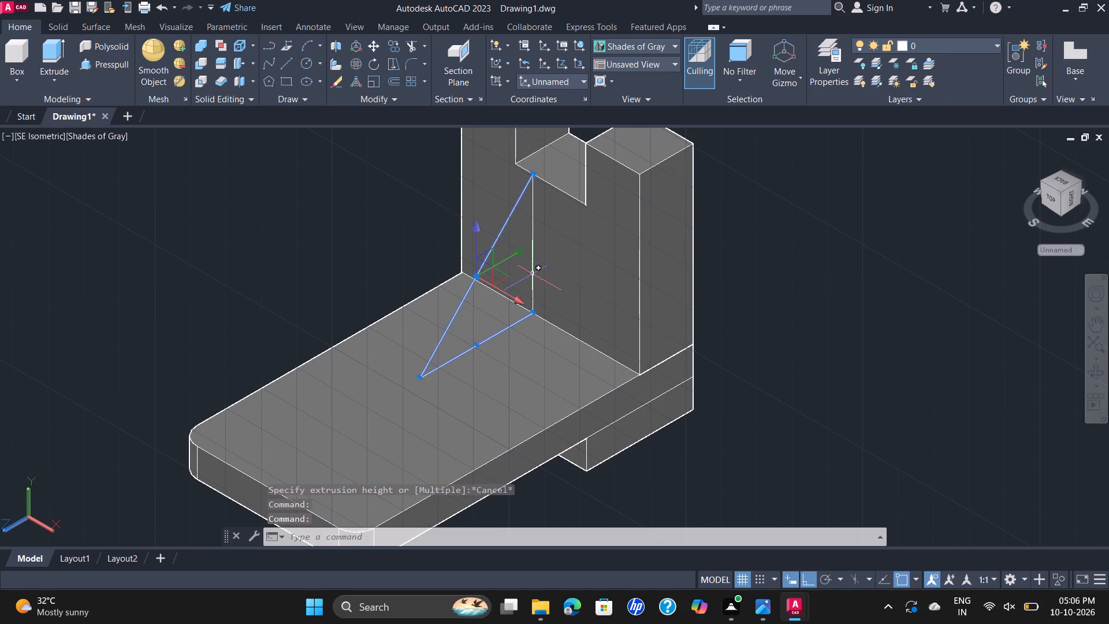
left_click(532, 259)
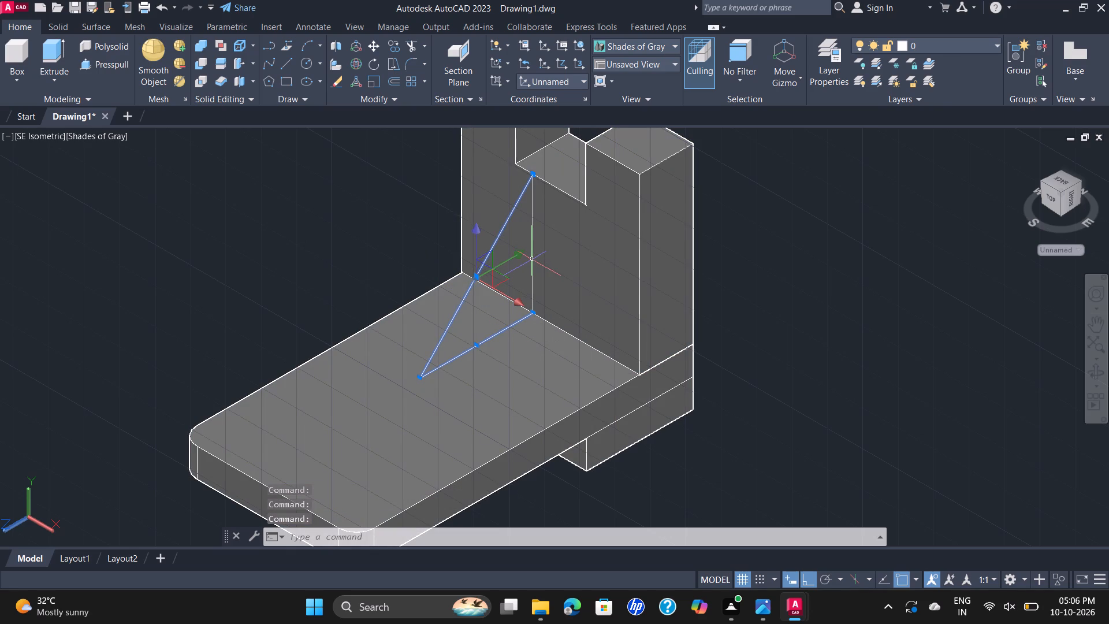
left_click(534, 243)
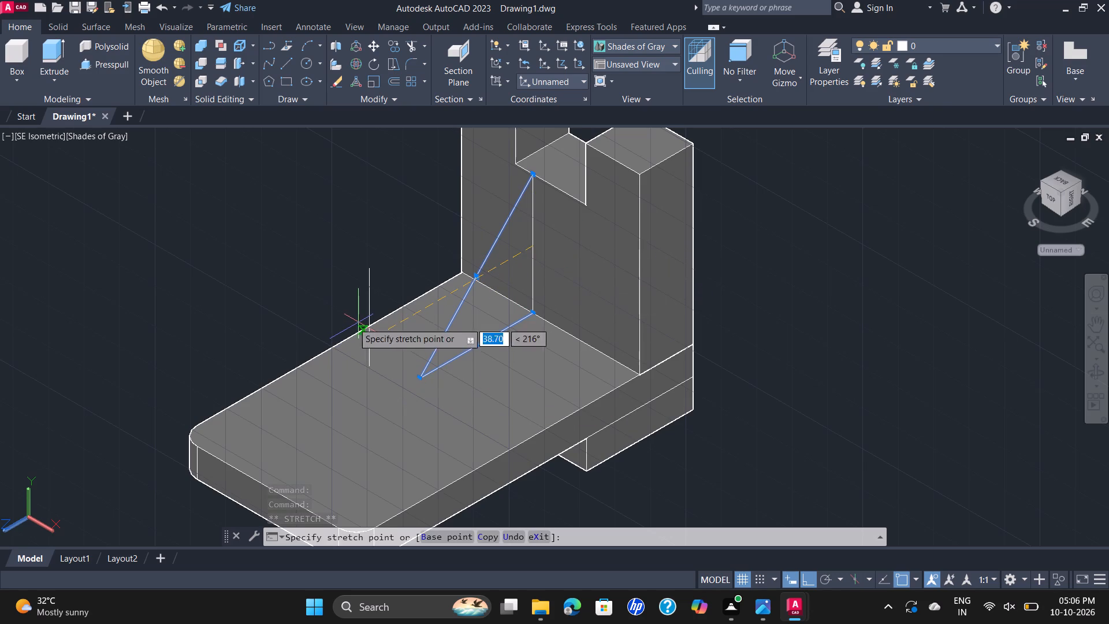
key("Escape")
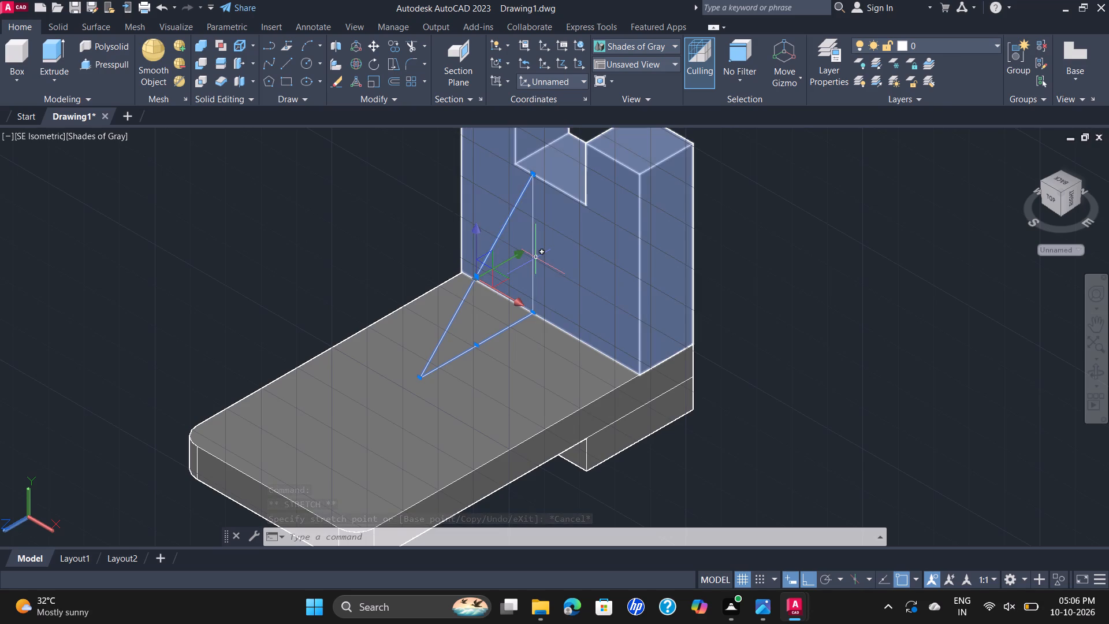
Set the visual style to 2D Wireframe.
scroll(535, 258, "up", 3)
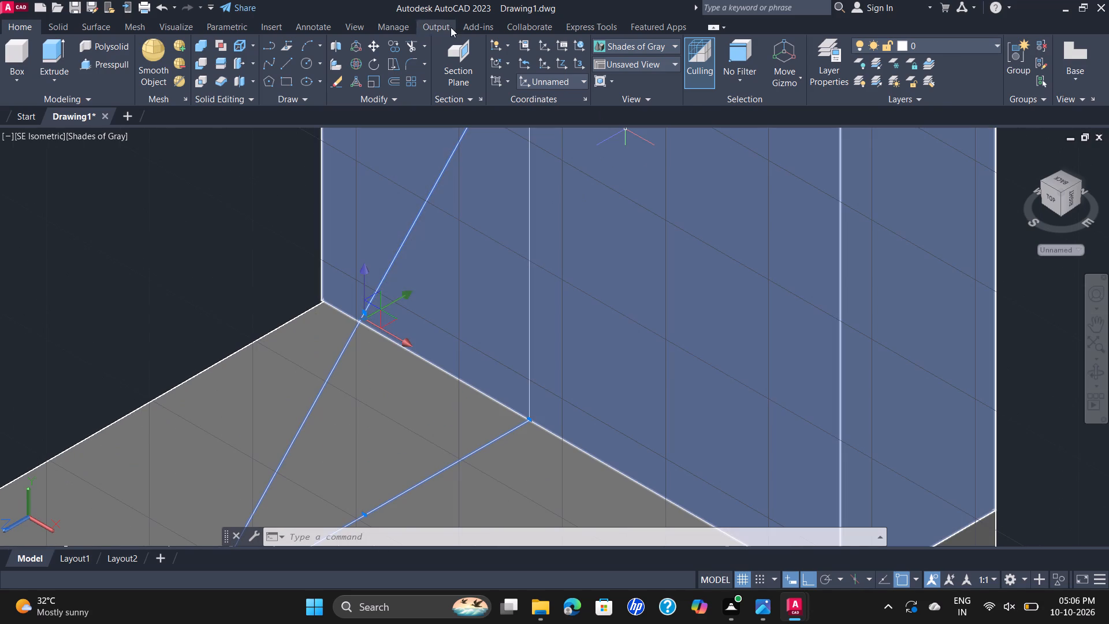
left_click(672, 44)
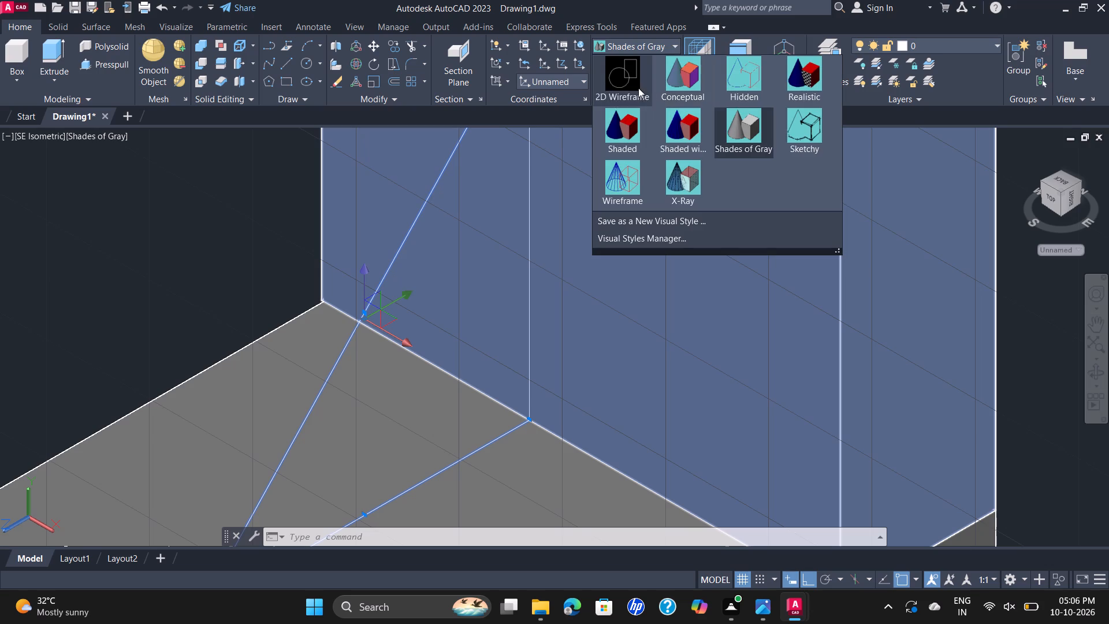
left_click(634, 93)
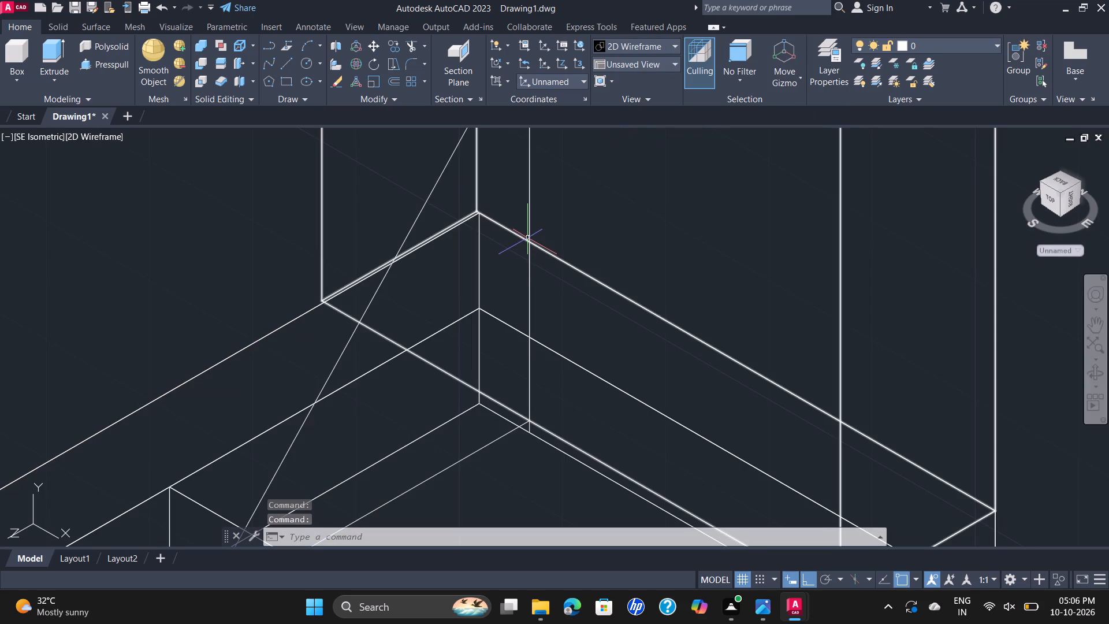
Join the rib triangle's vertical, sloped and base lines into one polyline.
left_click(529, 203)
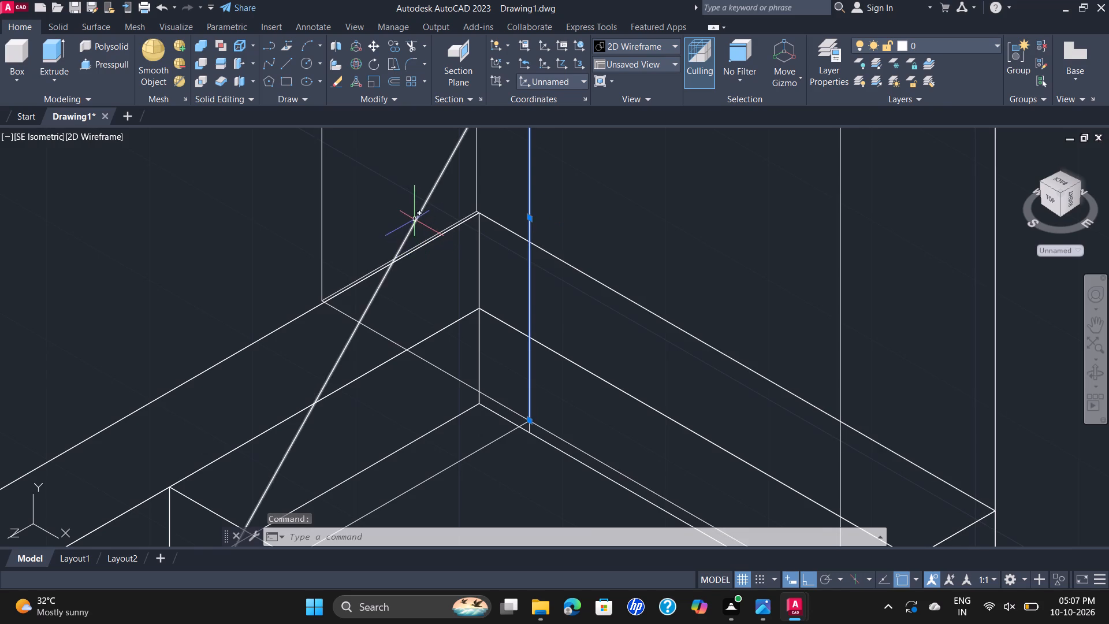
left_click(414, 219)
left_click(482, 448)
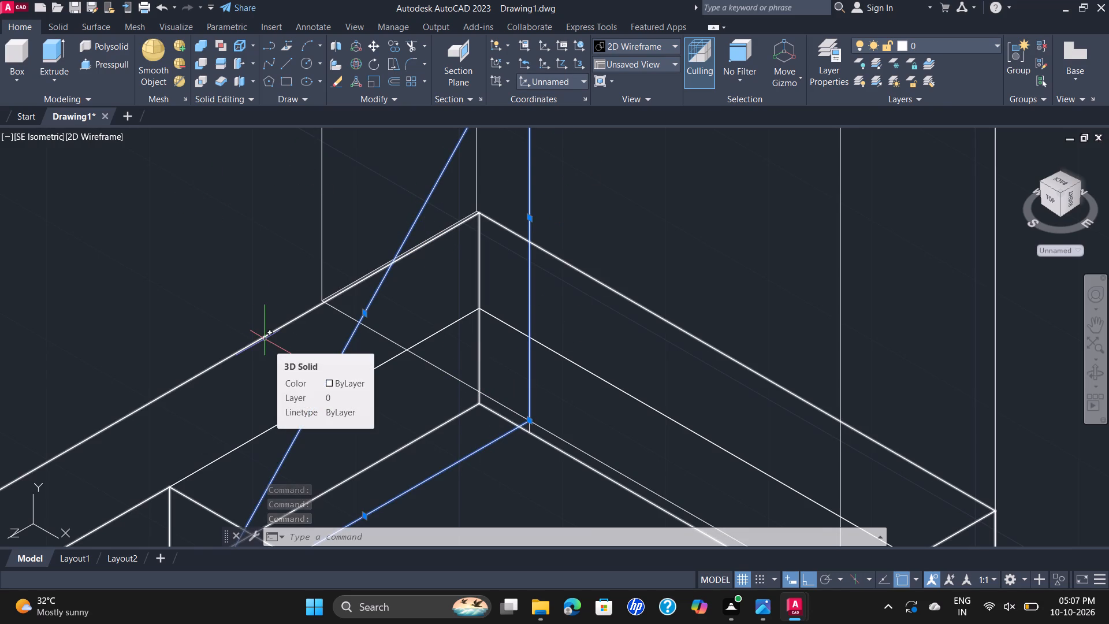
key("j")
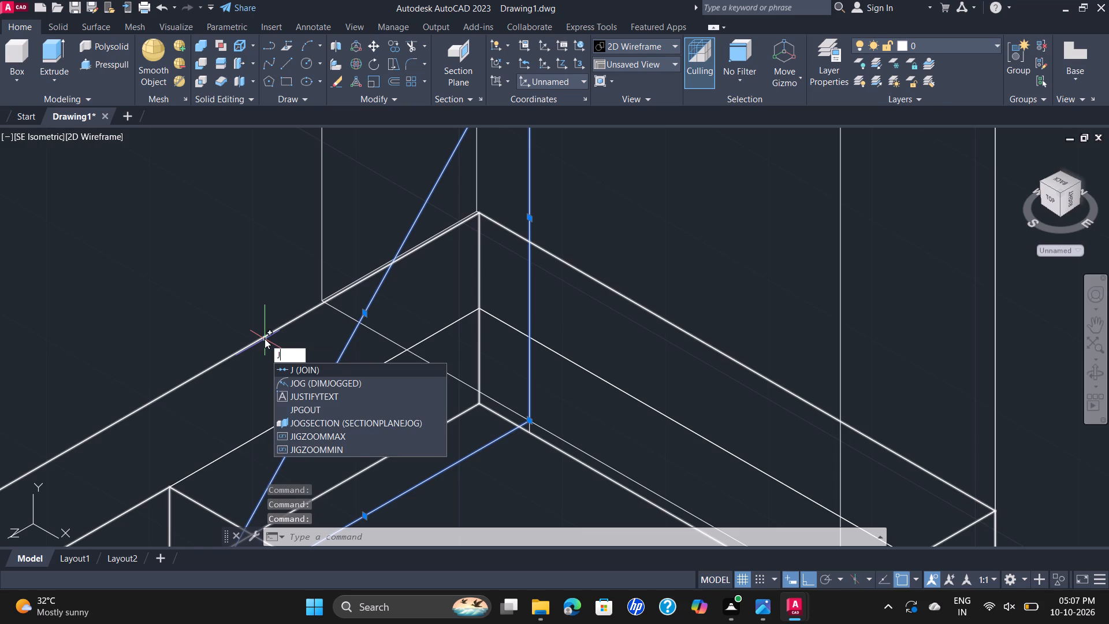
key("Return")
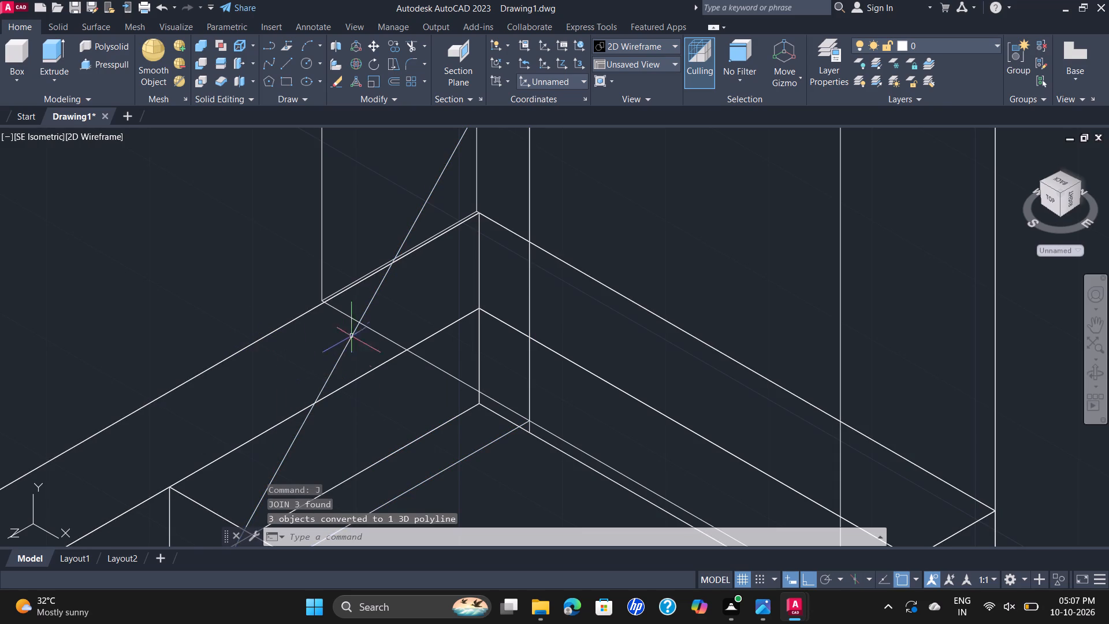
Presspull the joined rib triangle 10 mm into a solid rib between the wall and base.
scroll(466, 222, "down", 2)
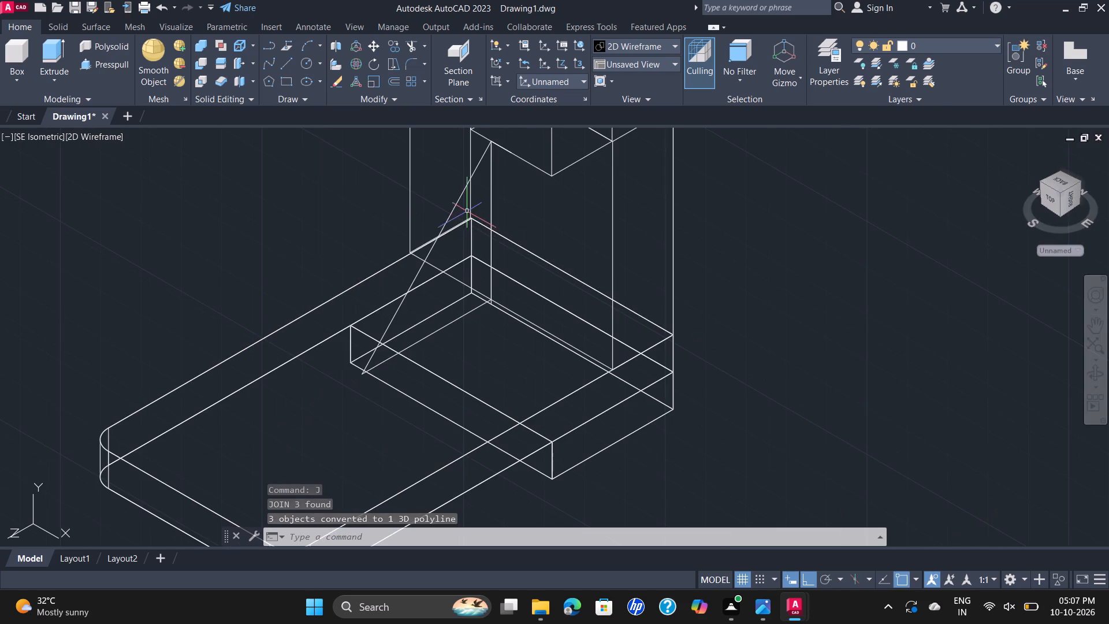
left_click(113, 65)
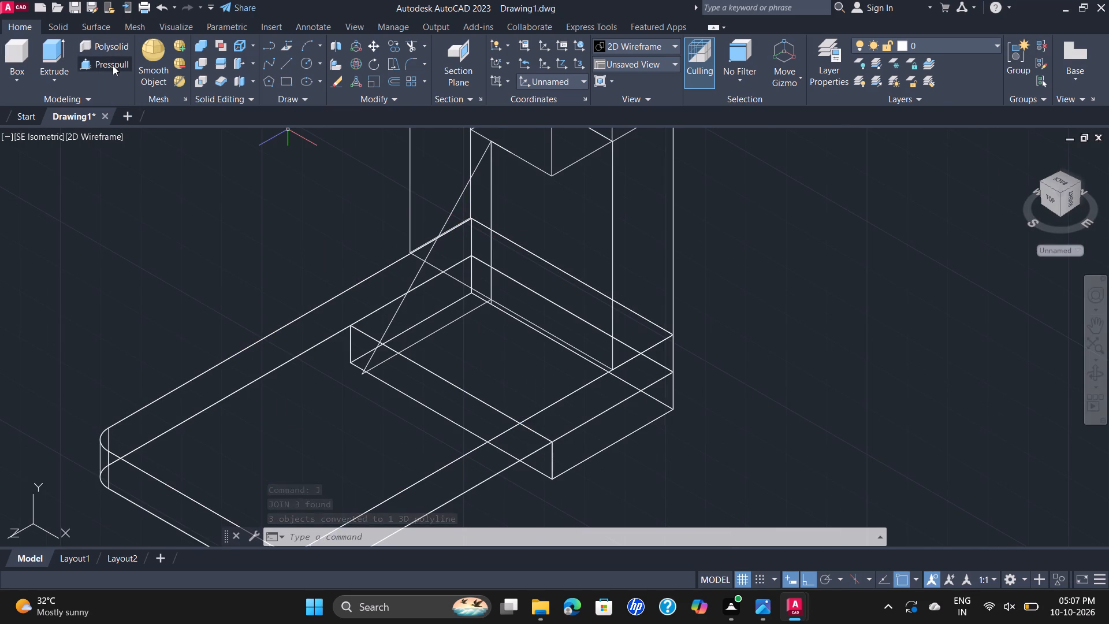
left_click(449, 221)
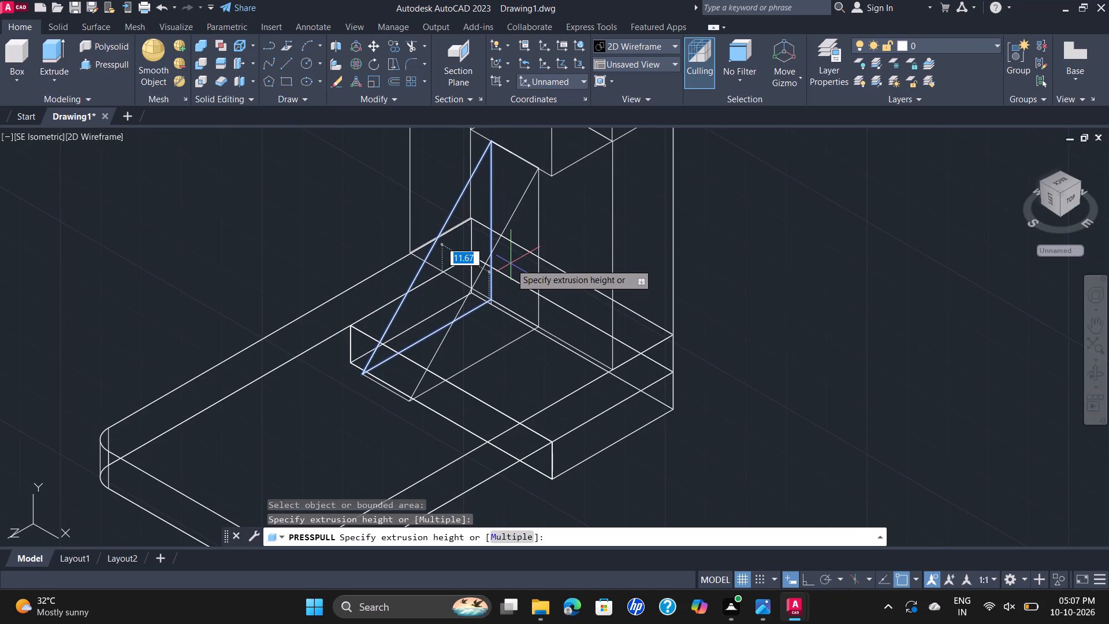
type("10")
key("Return")
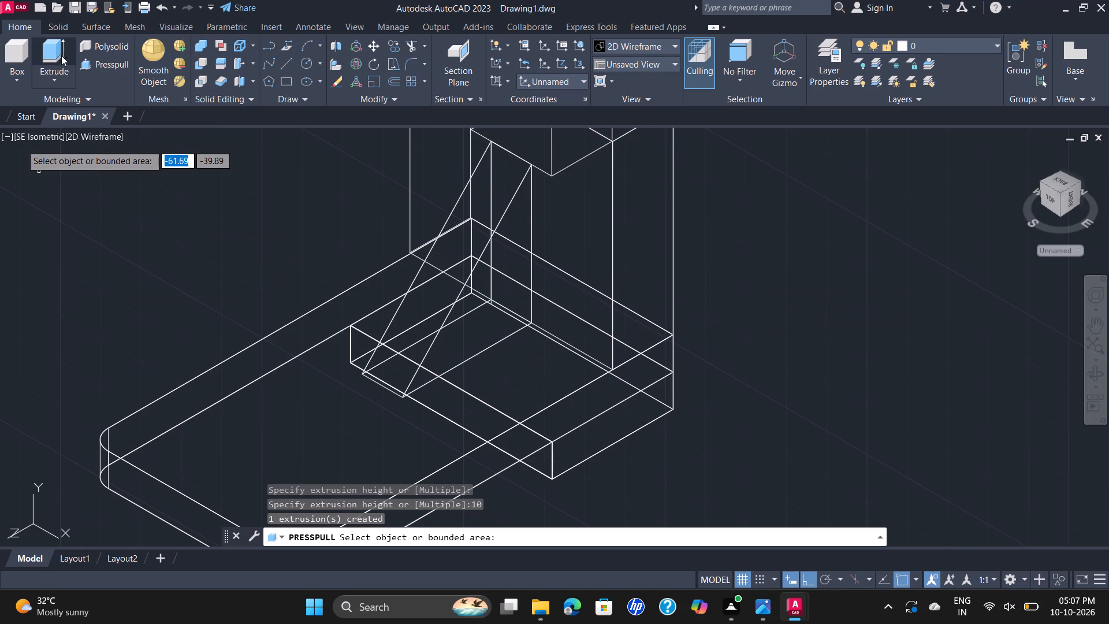
Switch the visual style to Shaded, and finally to Shades of Gray.
left_click(673, 46)
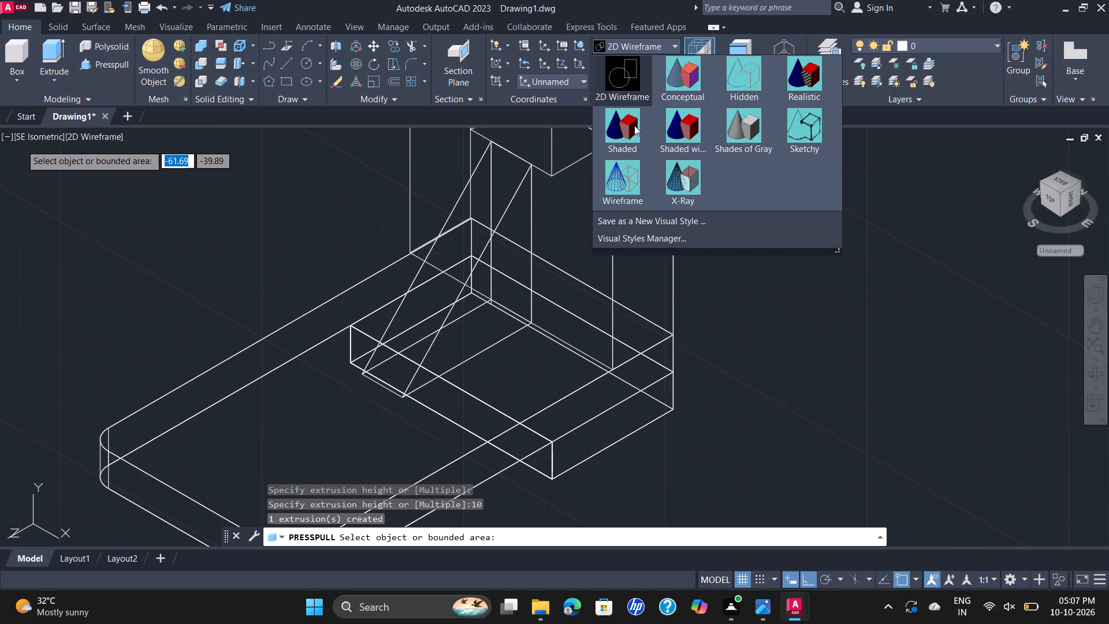
left_click(634, 125)
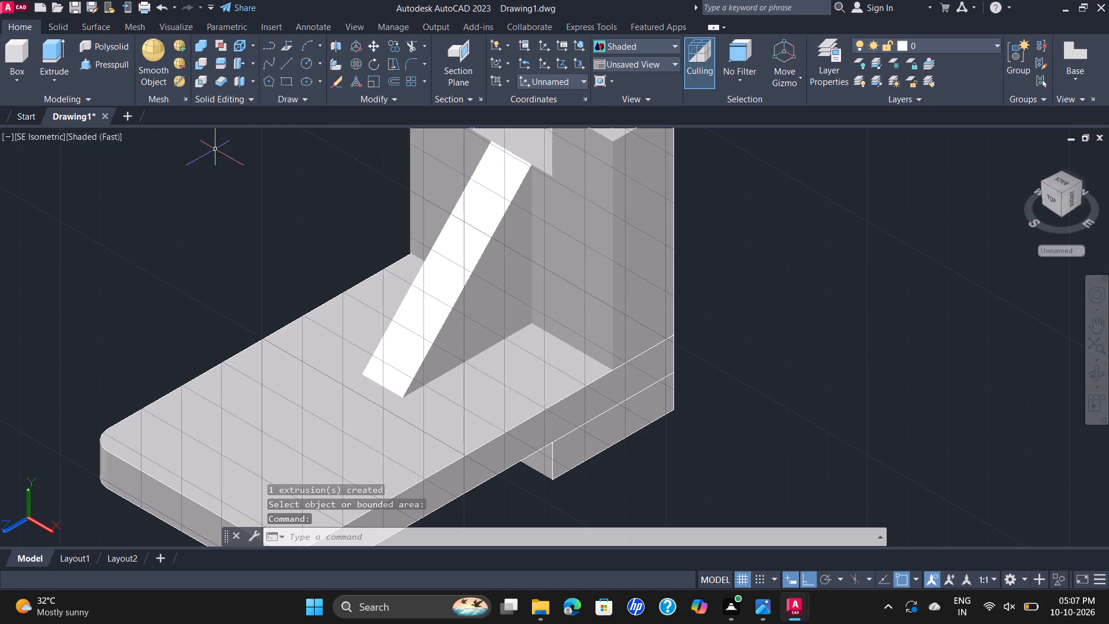
left_click(82, 133)
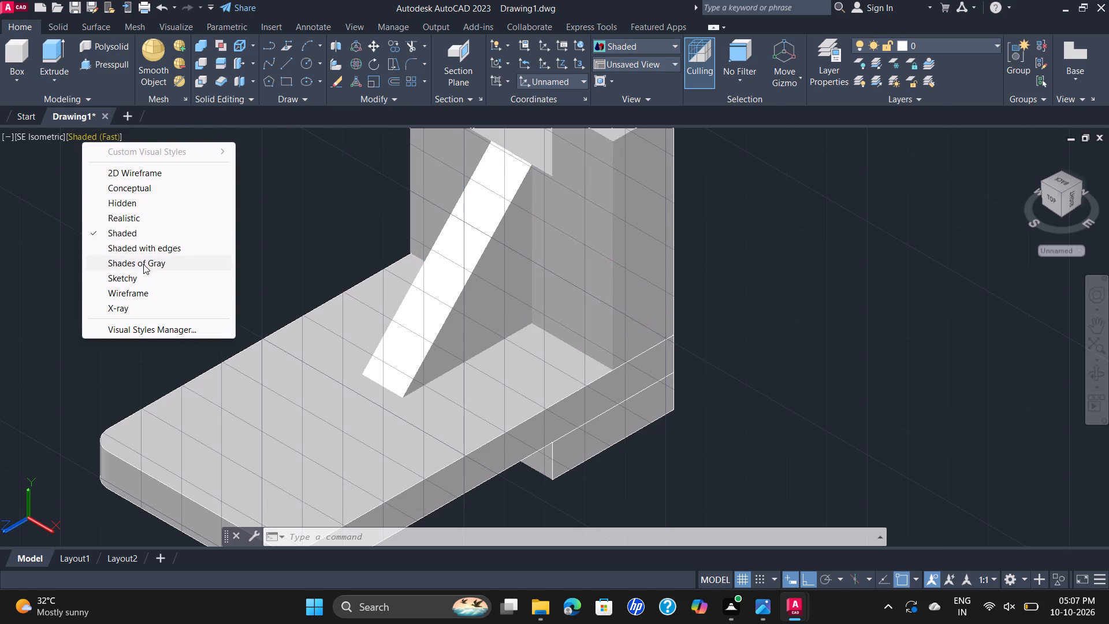
left_click(143, 264)
Examine the solid rib and the overall bracket shape up close and as a whole.
scroll(593, 260, "down", 2)
scroll(601, 271, "up", 2)
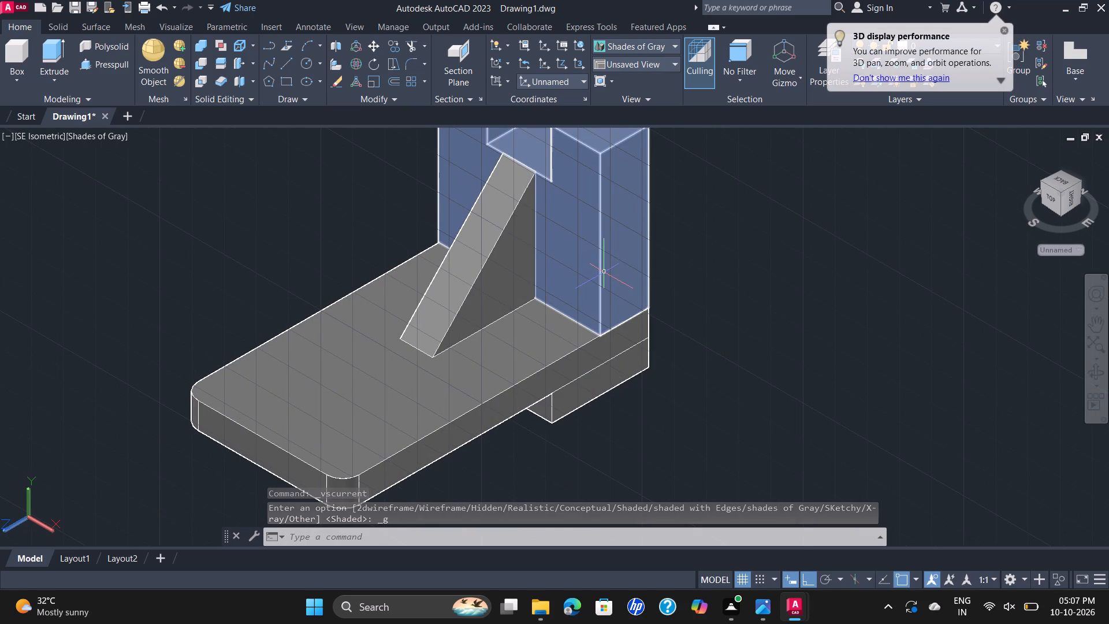
scroll(604, 272, "up", 2)
scroll(604, 272, "down", 4)
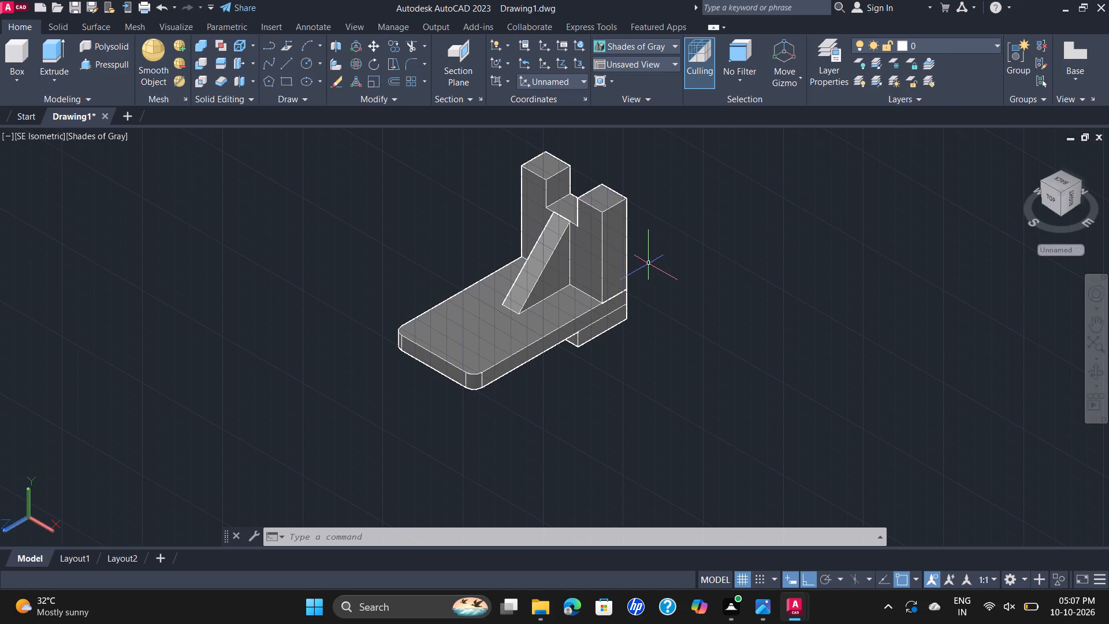
scroll(649, 263, "down", 1)
scroll(649, 263, "up", 4)
scroll(649, 263, "down", 2)
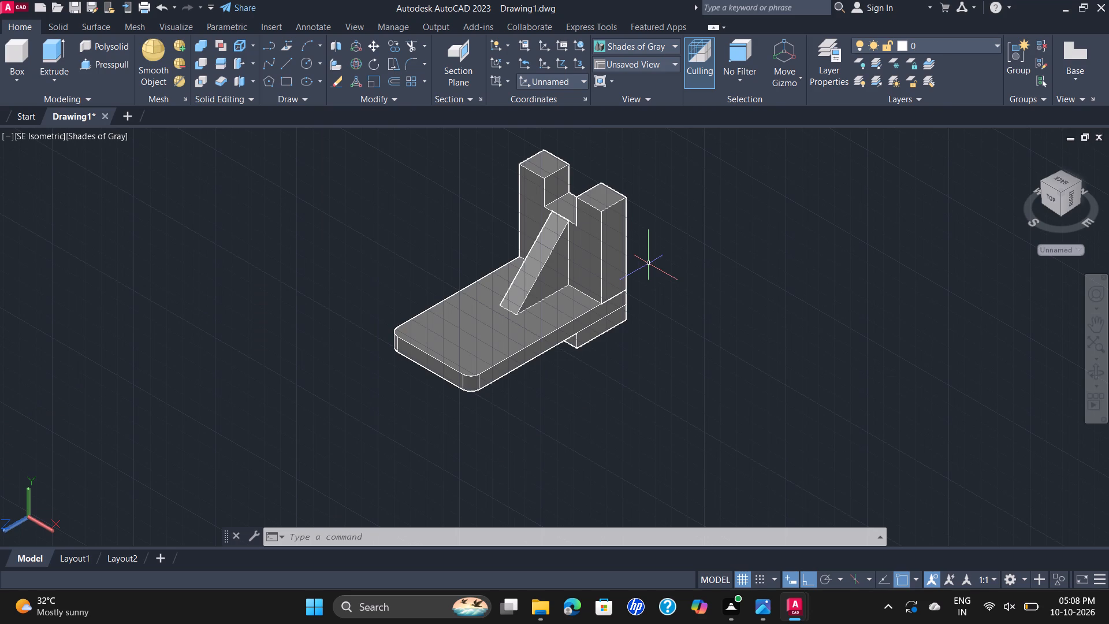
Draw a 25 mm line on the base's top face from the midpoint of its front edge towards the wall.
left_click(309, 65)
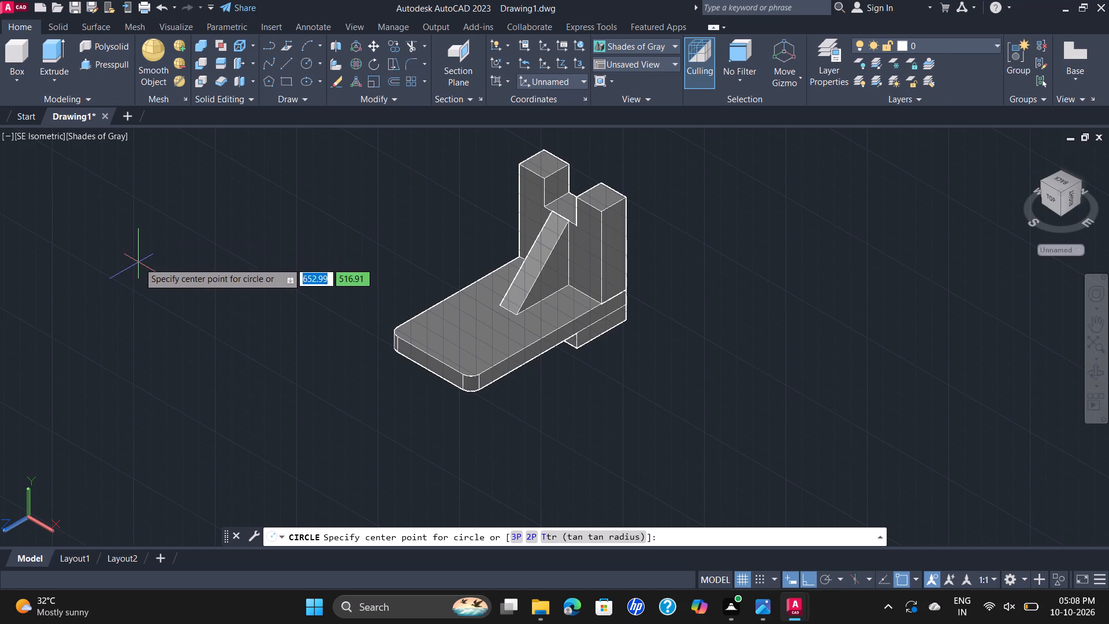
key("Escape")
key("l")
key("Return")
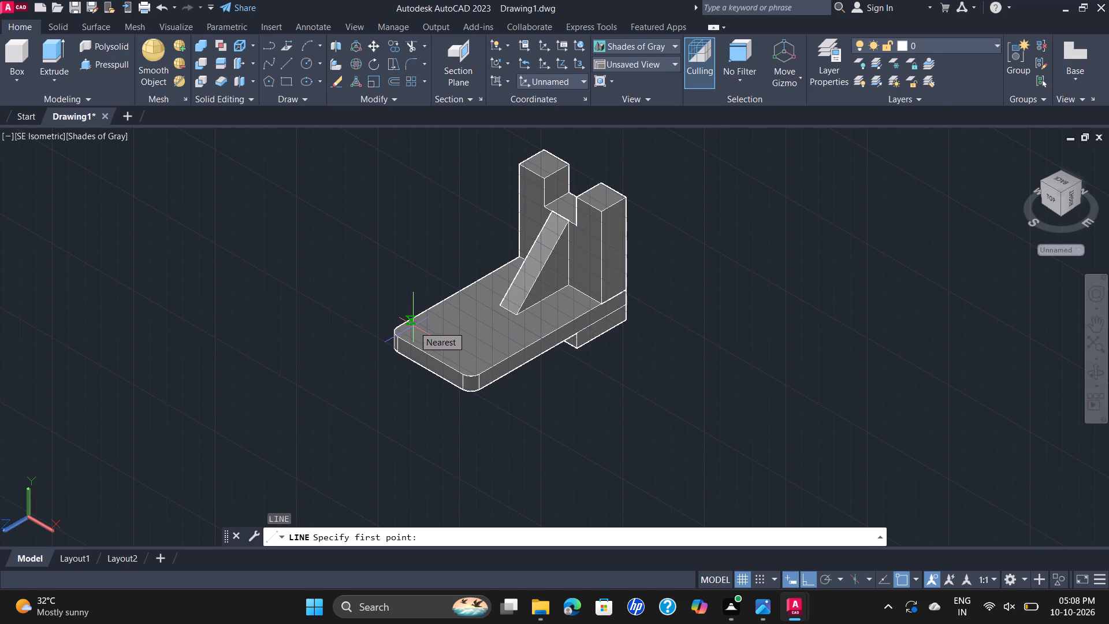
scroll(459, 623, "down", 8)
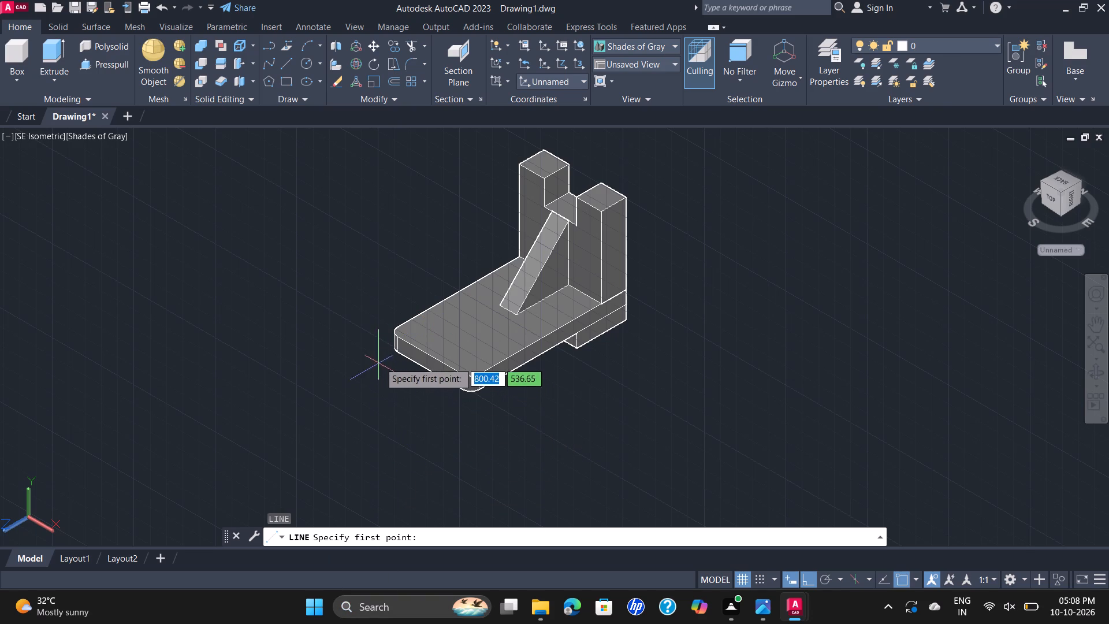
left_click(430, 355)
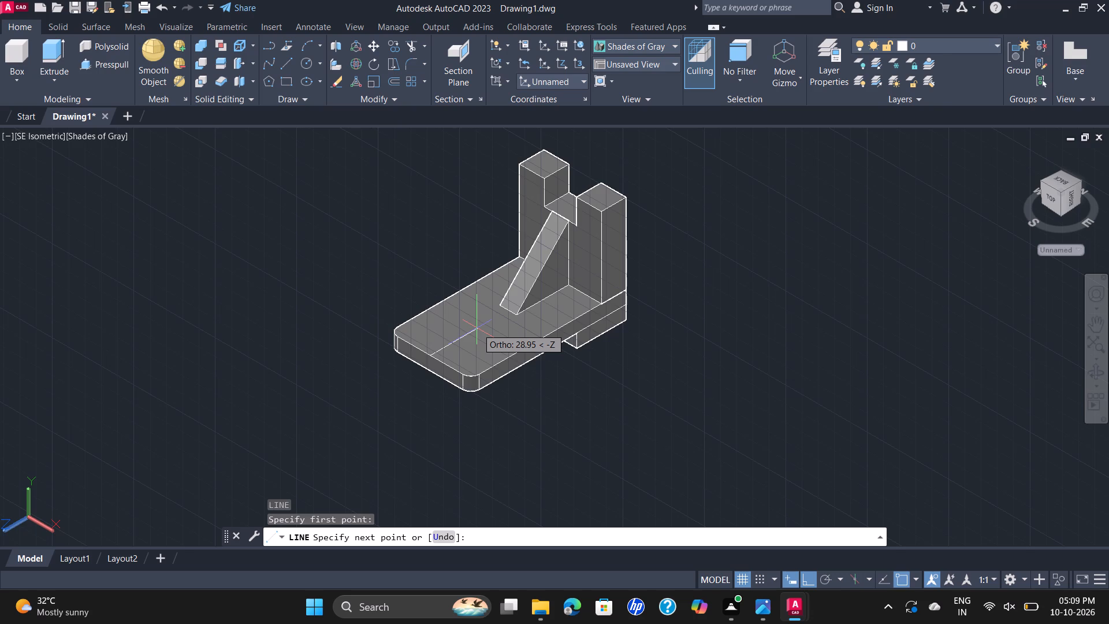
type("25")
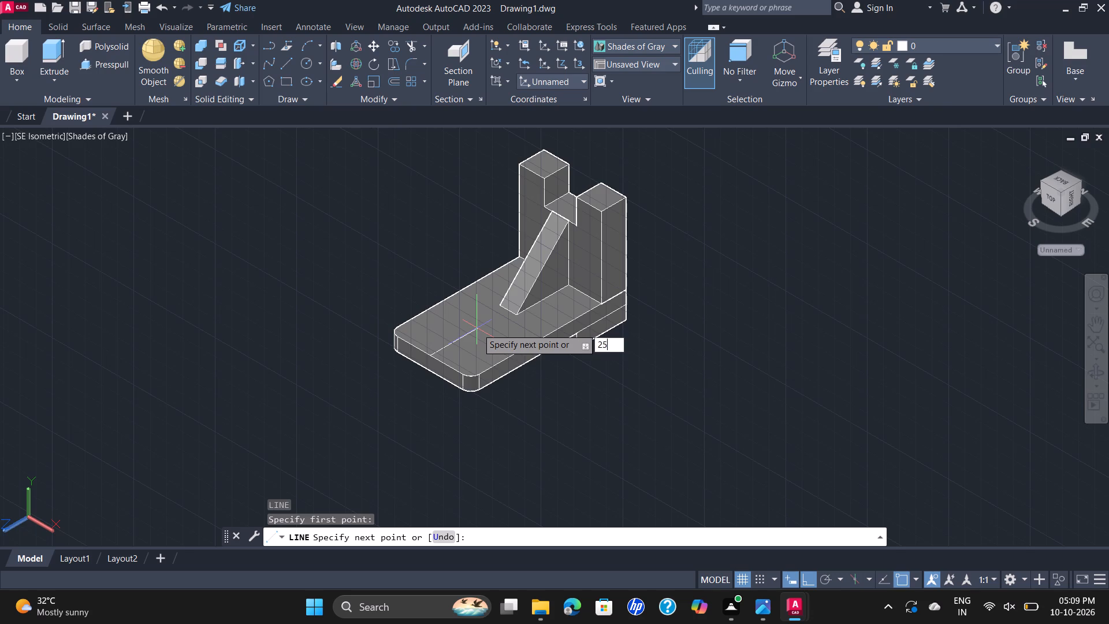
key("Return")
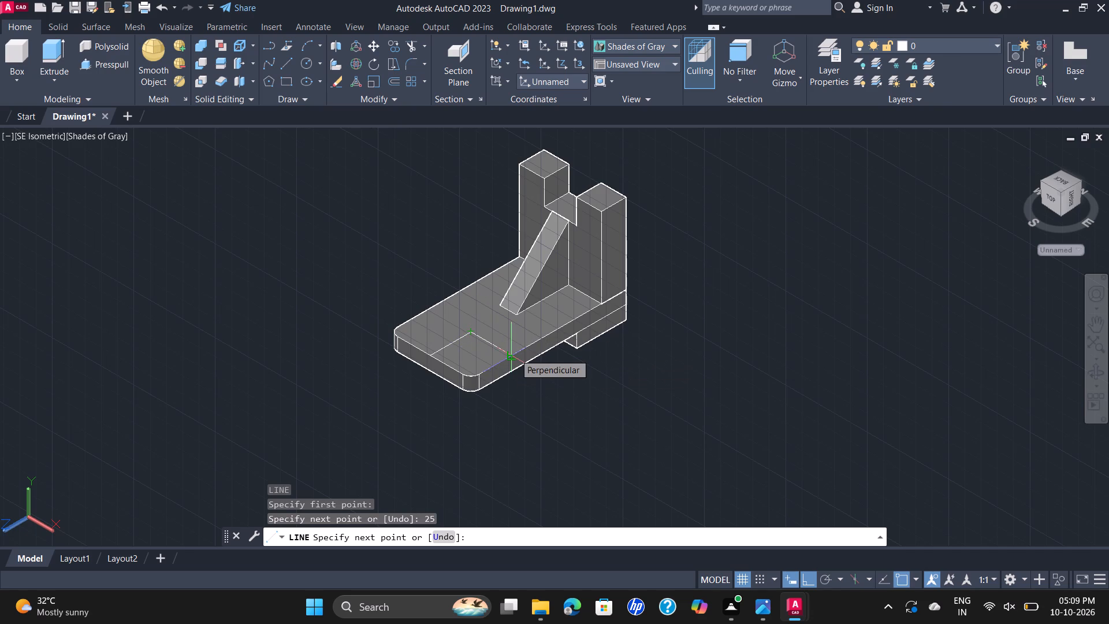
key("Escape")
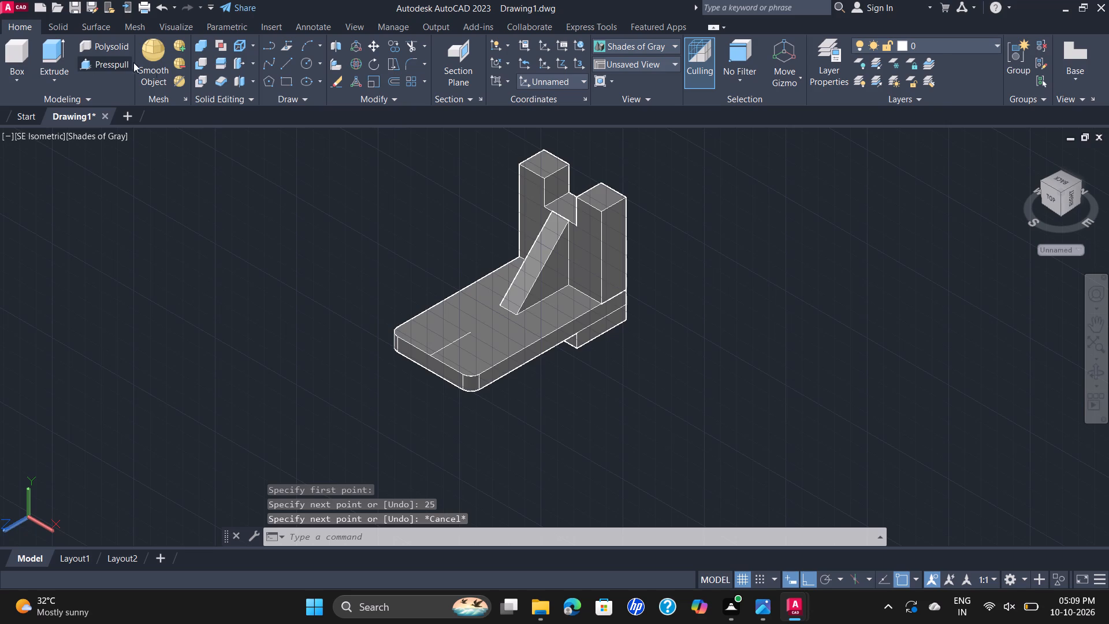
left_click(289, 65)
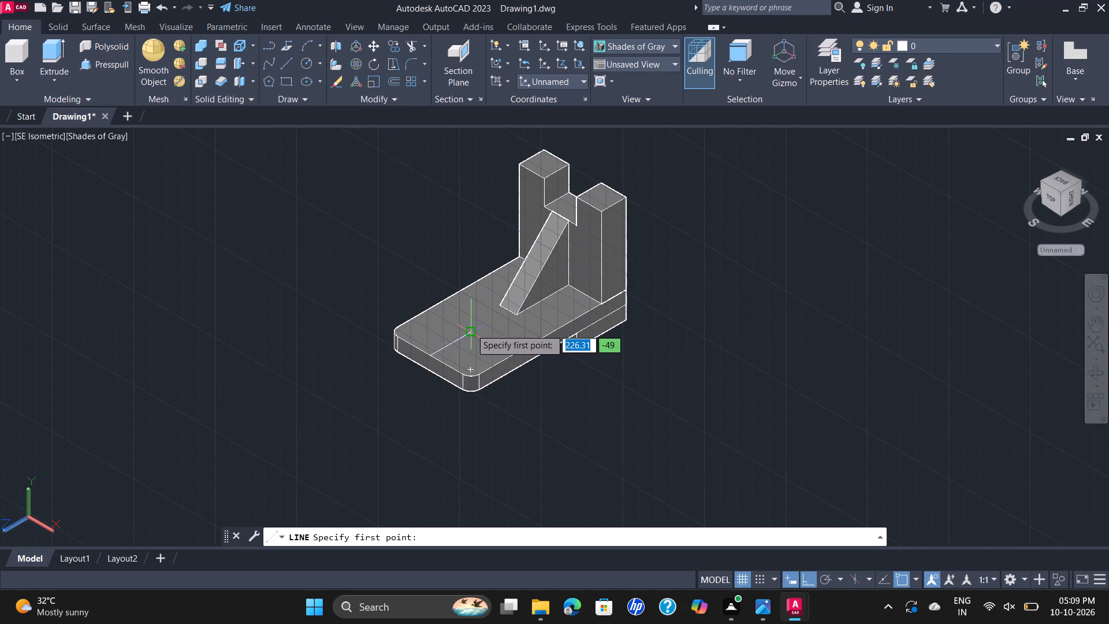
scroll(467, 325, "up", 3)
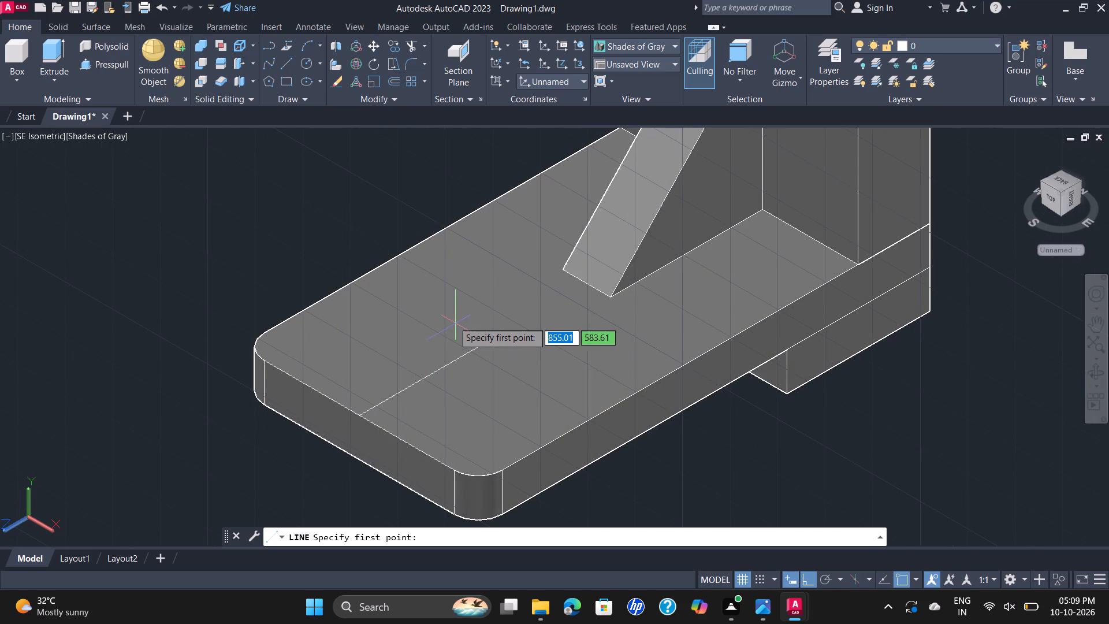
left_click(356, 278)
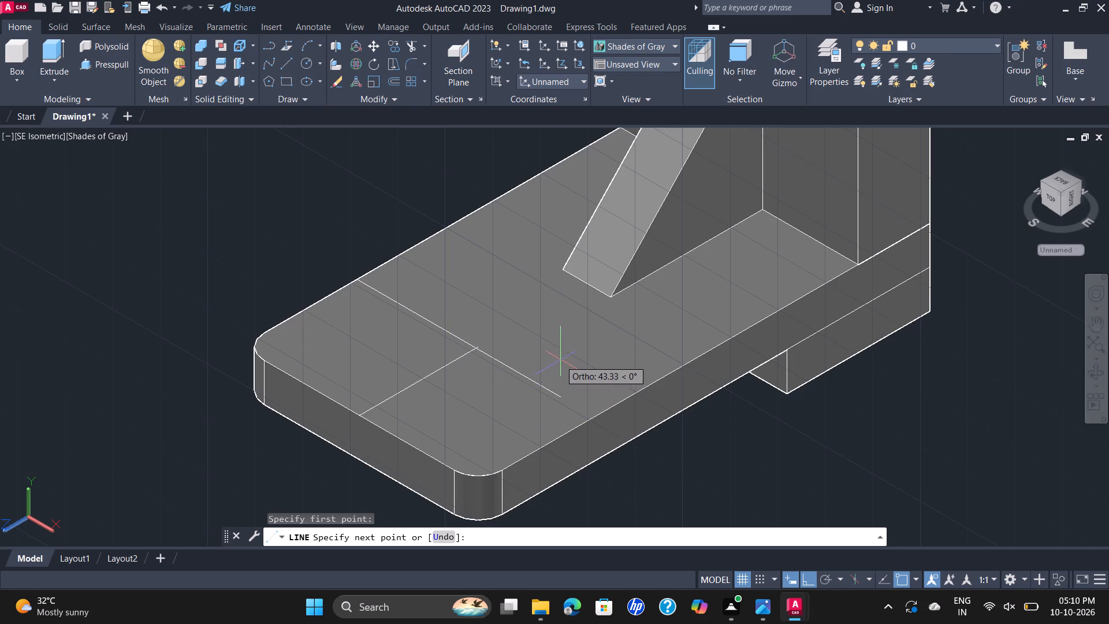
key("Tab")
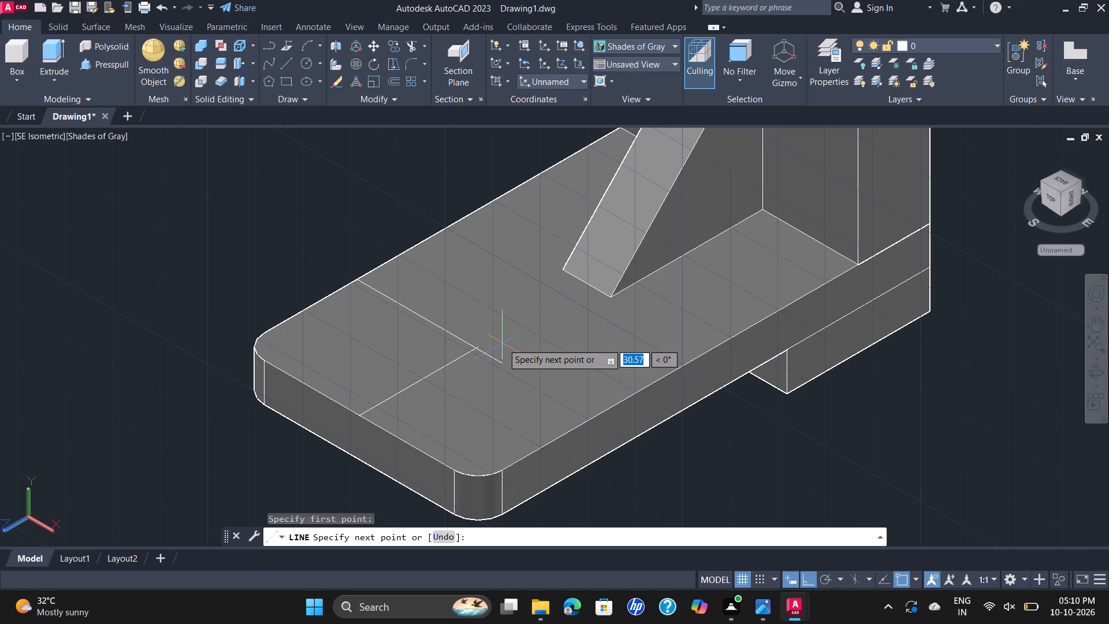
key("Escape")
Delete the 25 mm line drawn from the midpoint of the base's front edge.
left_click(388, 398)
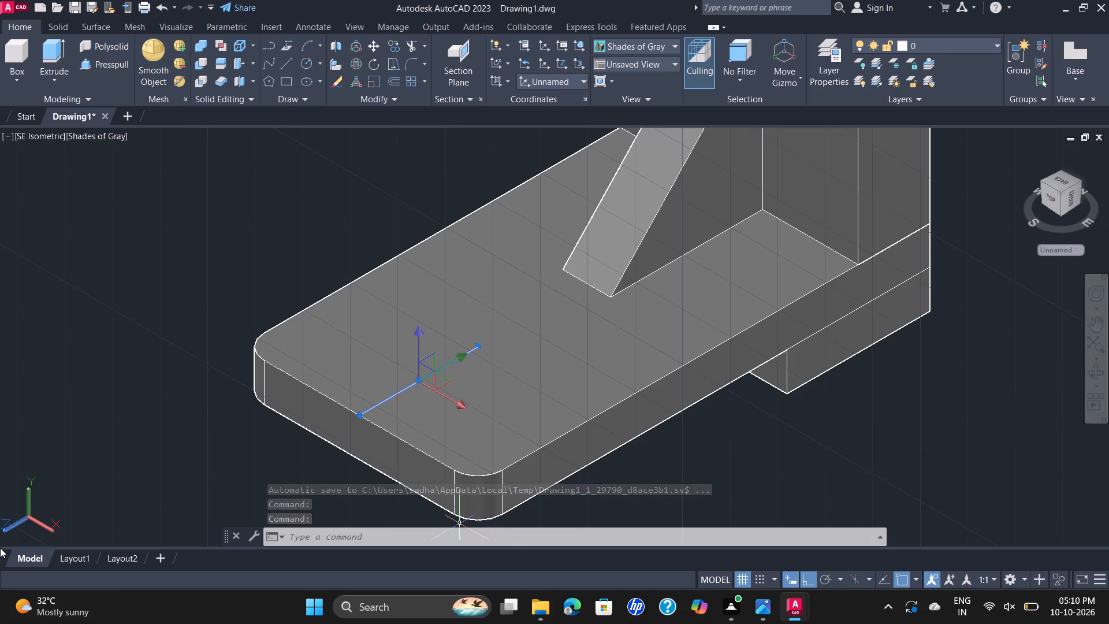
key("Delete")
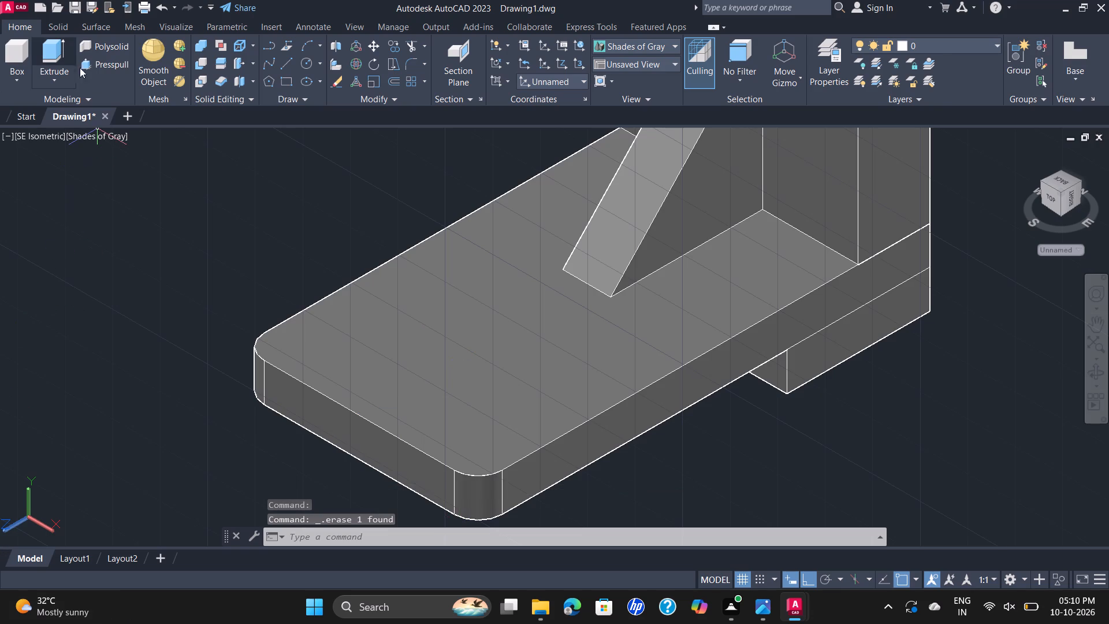
Draw a 30 mm line across the base's top face, starting on its long outer edge near the rounded front corner.
left_click(285, 62)
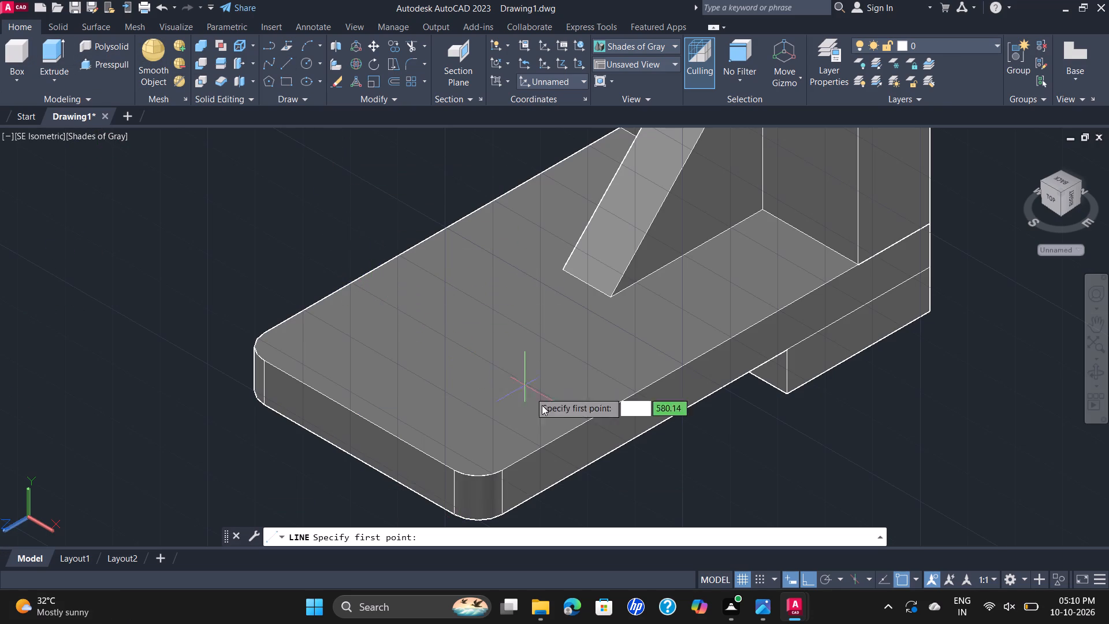
left_click(569, 430)
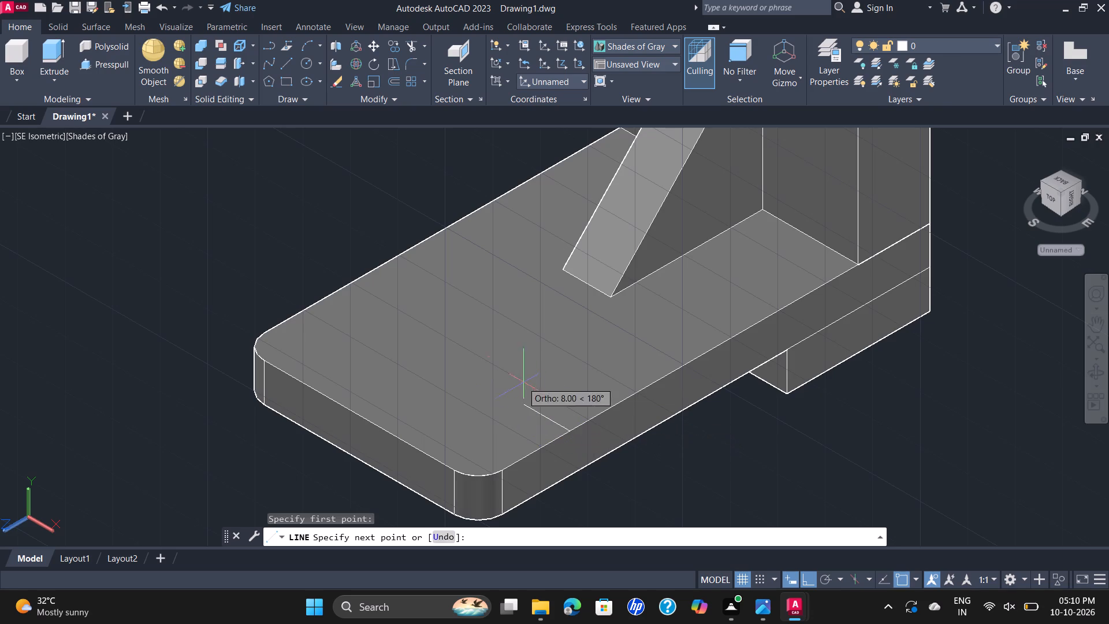
type("30")
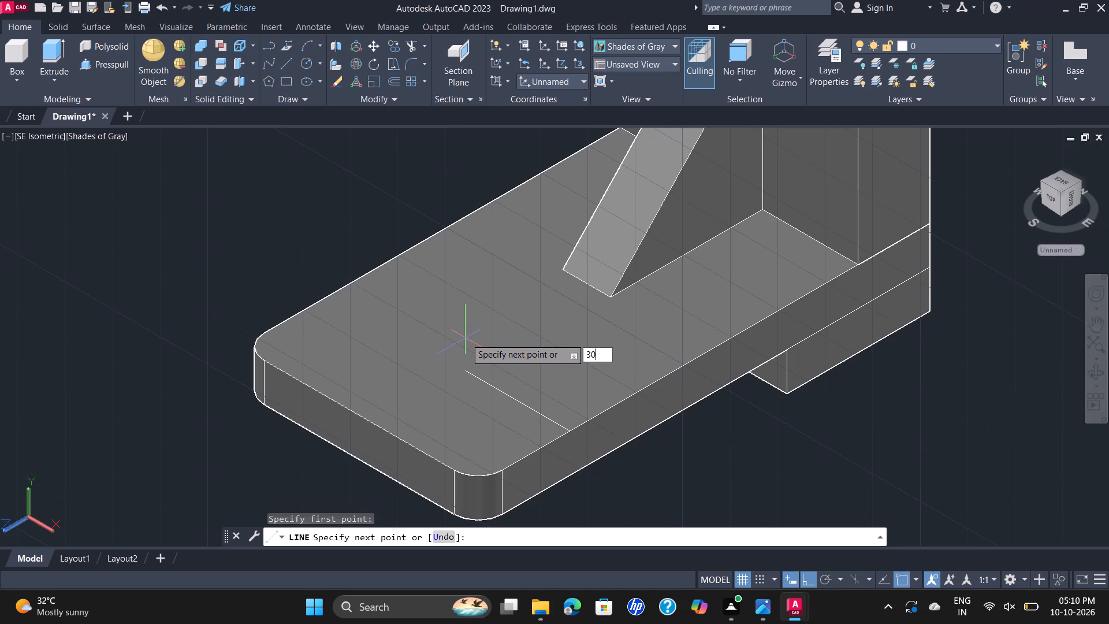
key("Return")
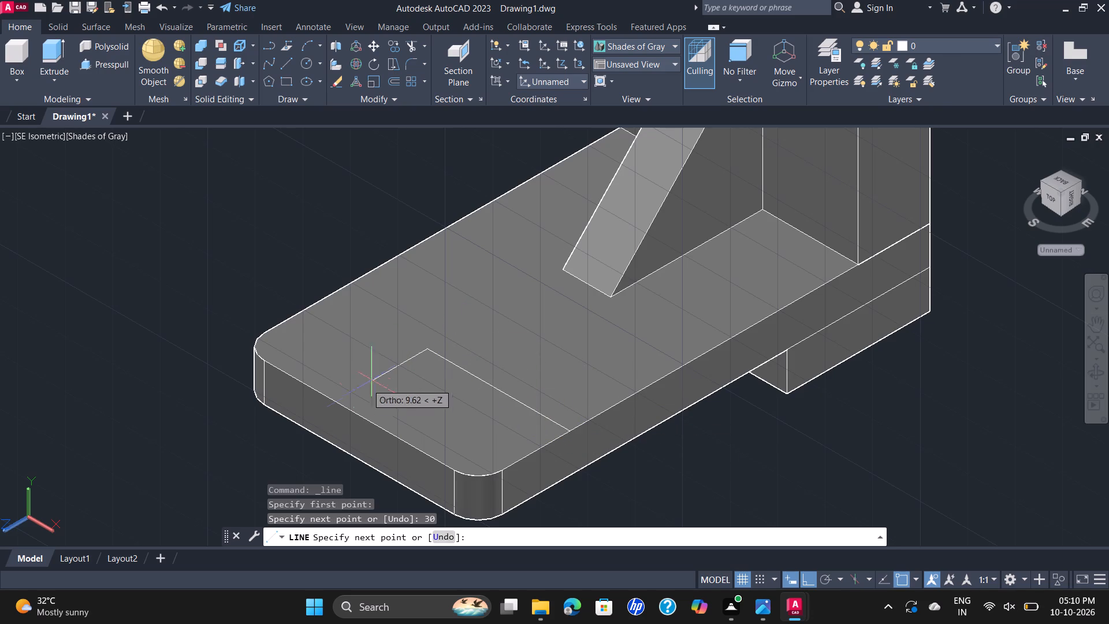
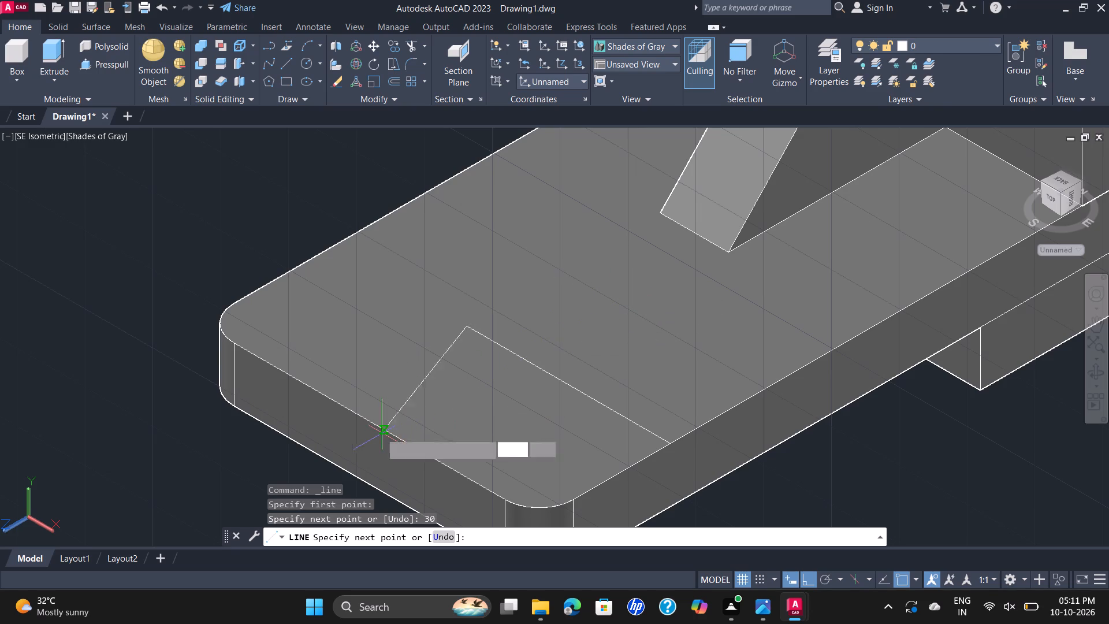
Continue the line perpendicular to the base's front edge, and from there draw a 25 mm line back towards the wall.
left_click(333, 400)
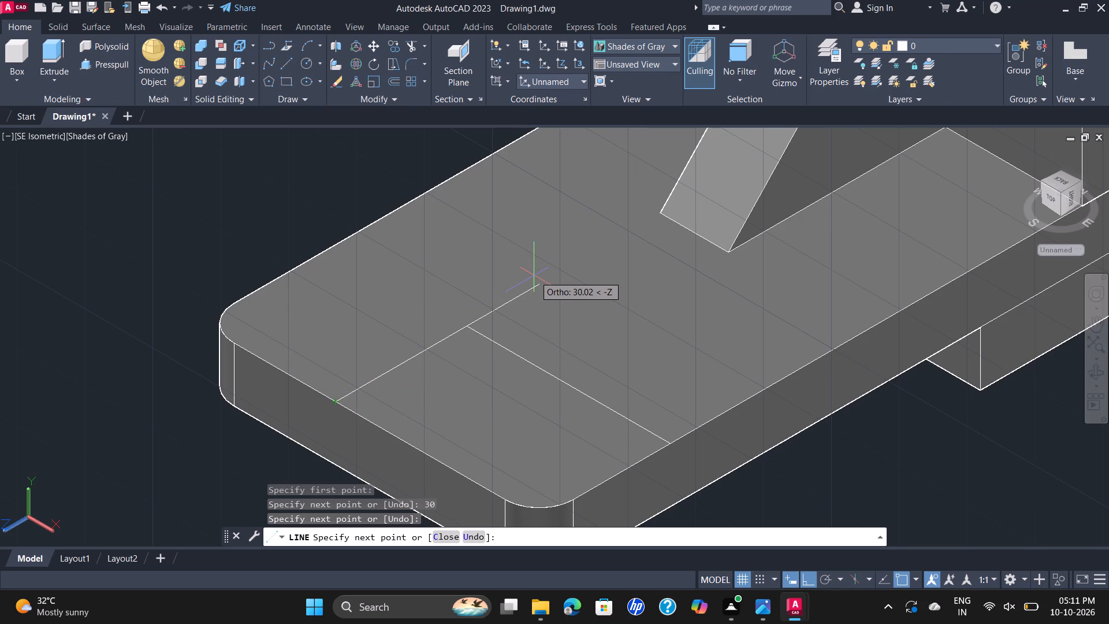
type("25")
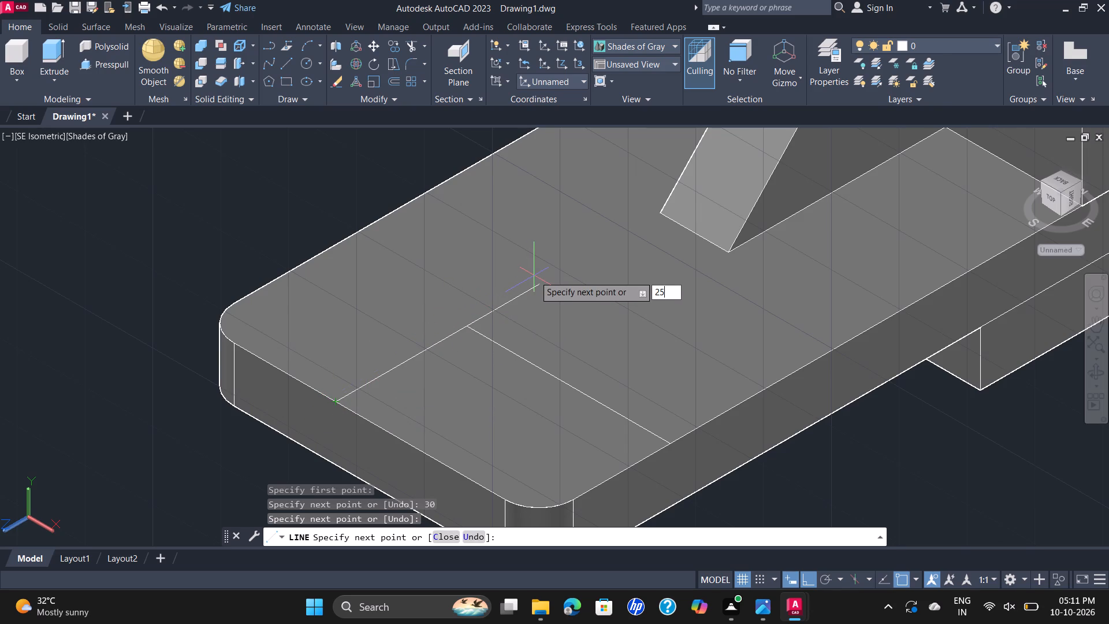
key("Return")
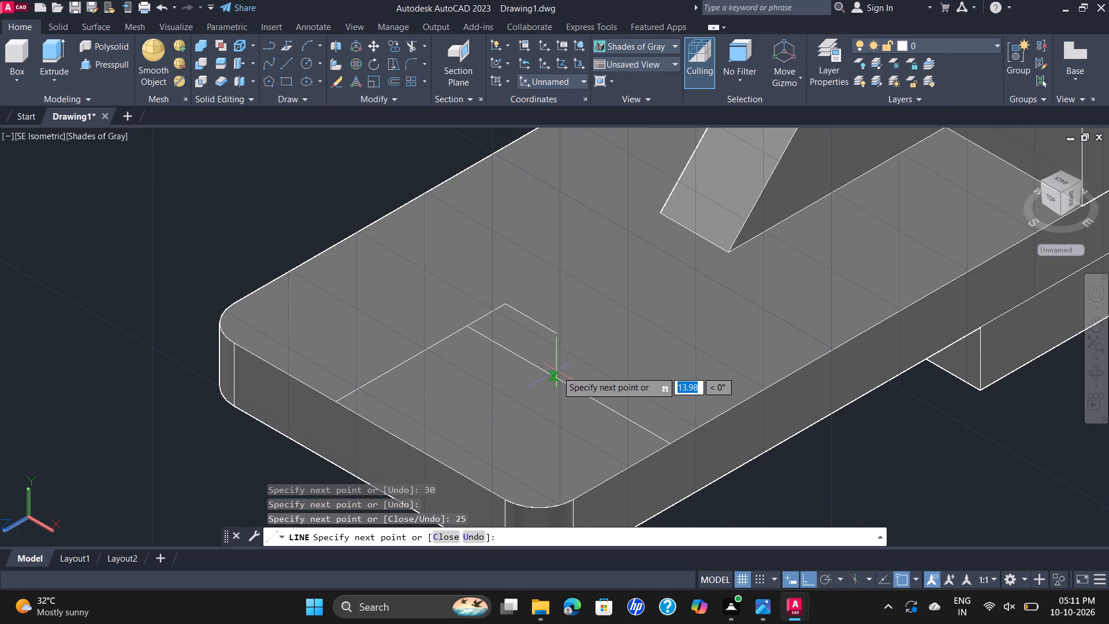
key("Escape")
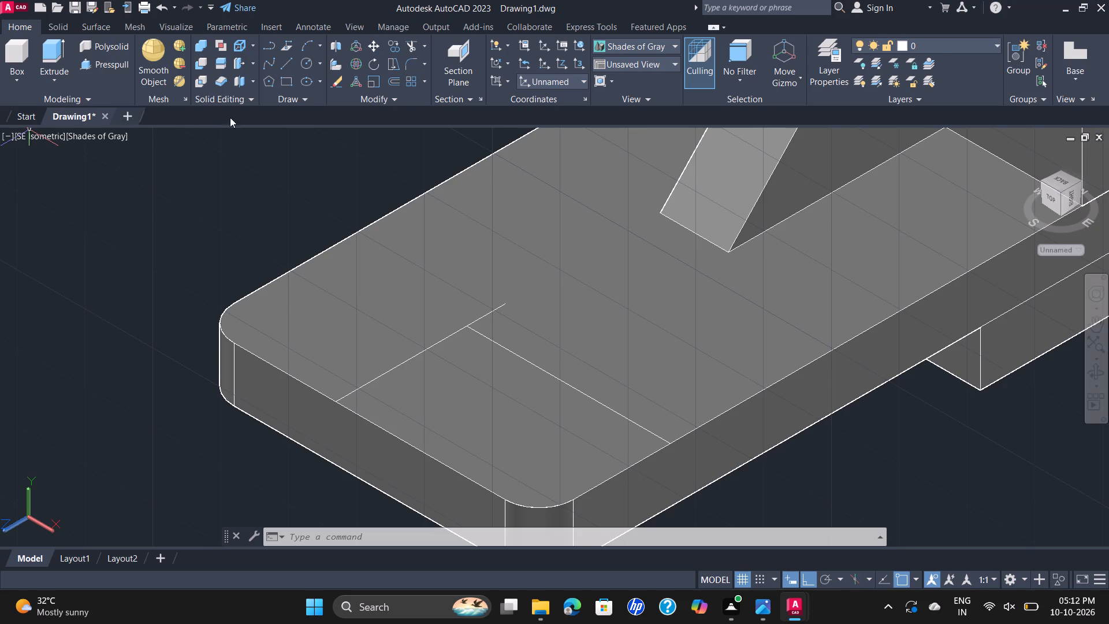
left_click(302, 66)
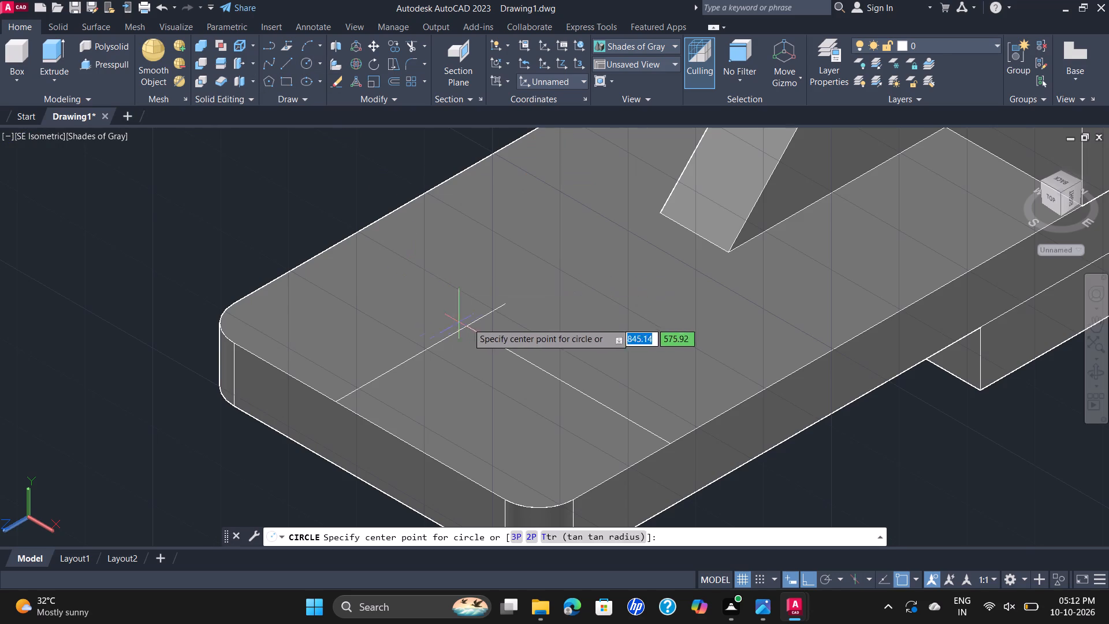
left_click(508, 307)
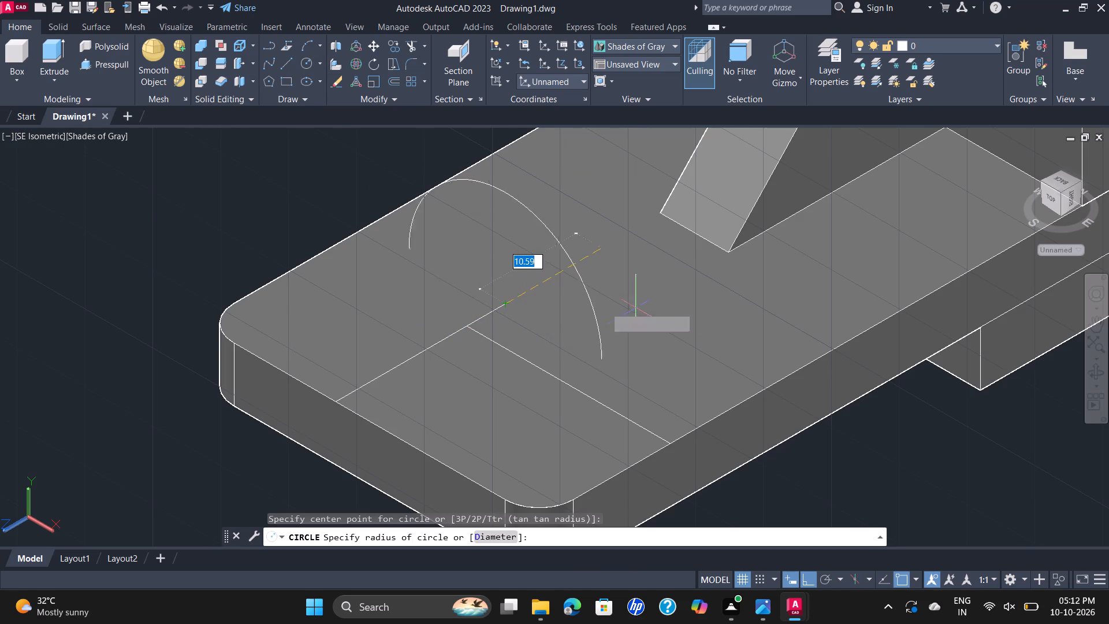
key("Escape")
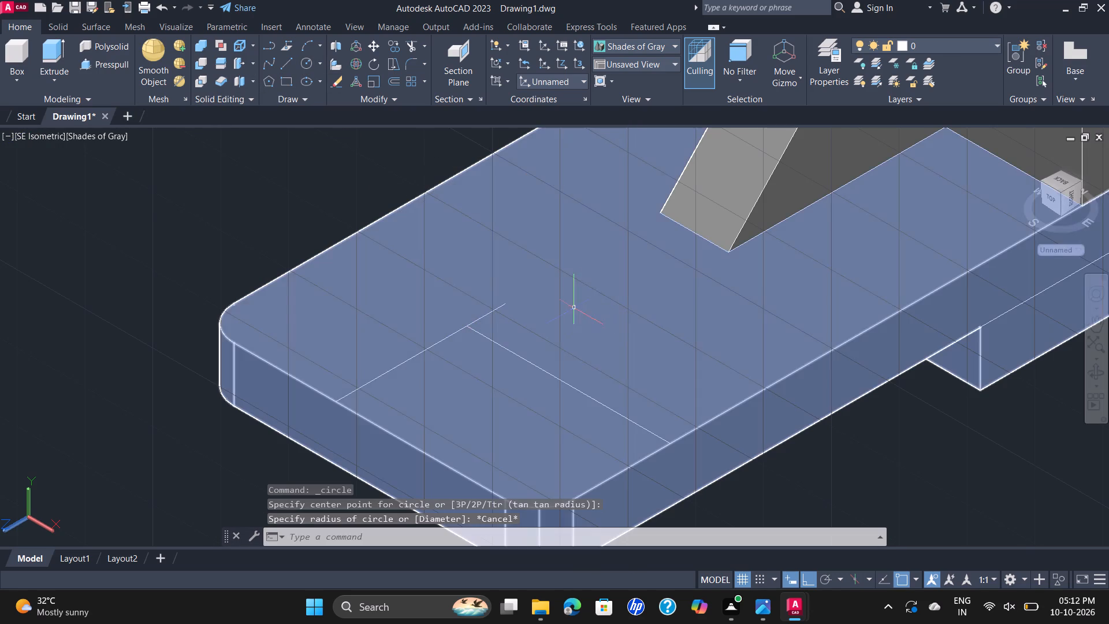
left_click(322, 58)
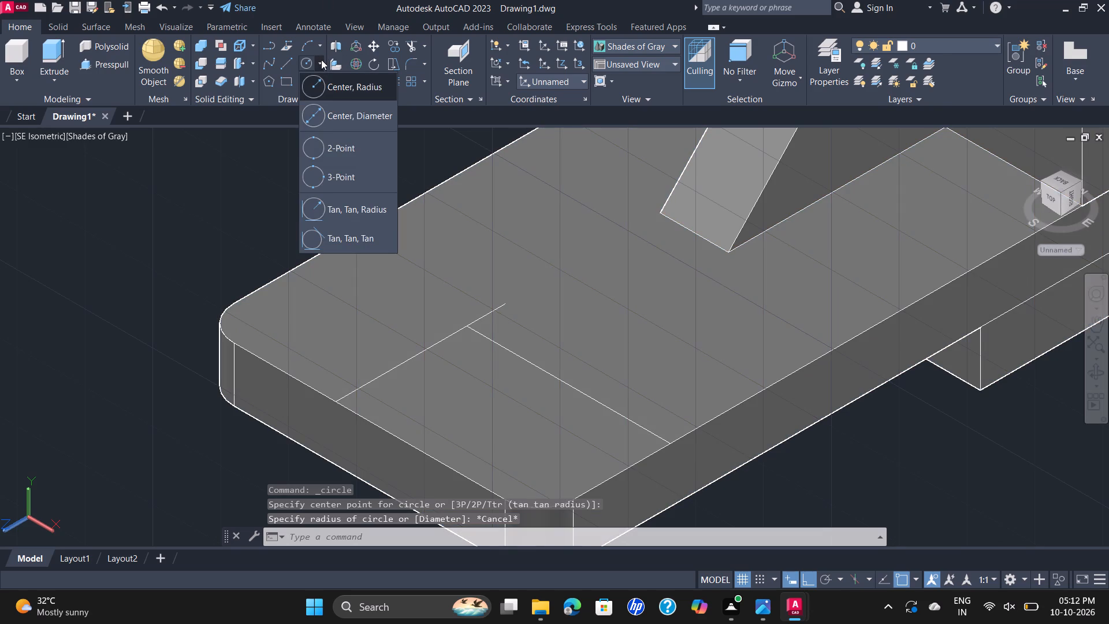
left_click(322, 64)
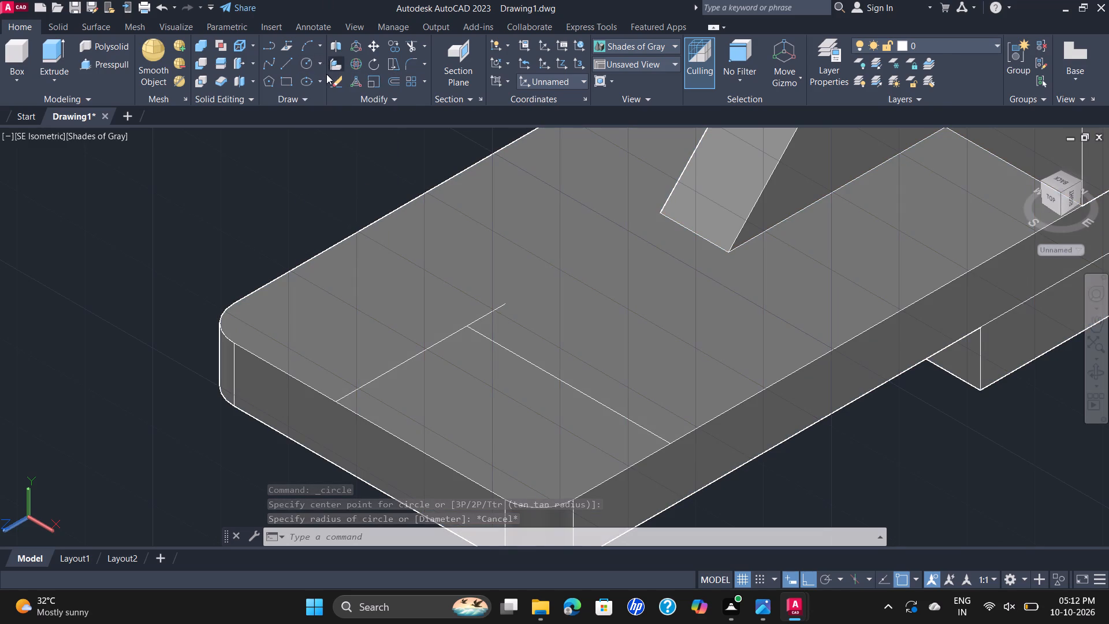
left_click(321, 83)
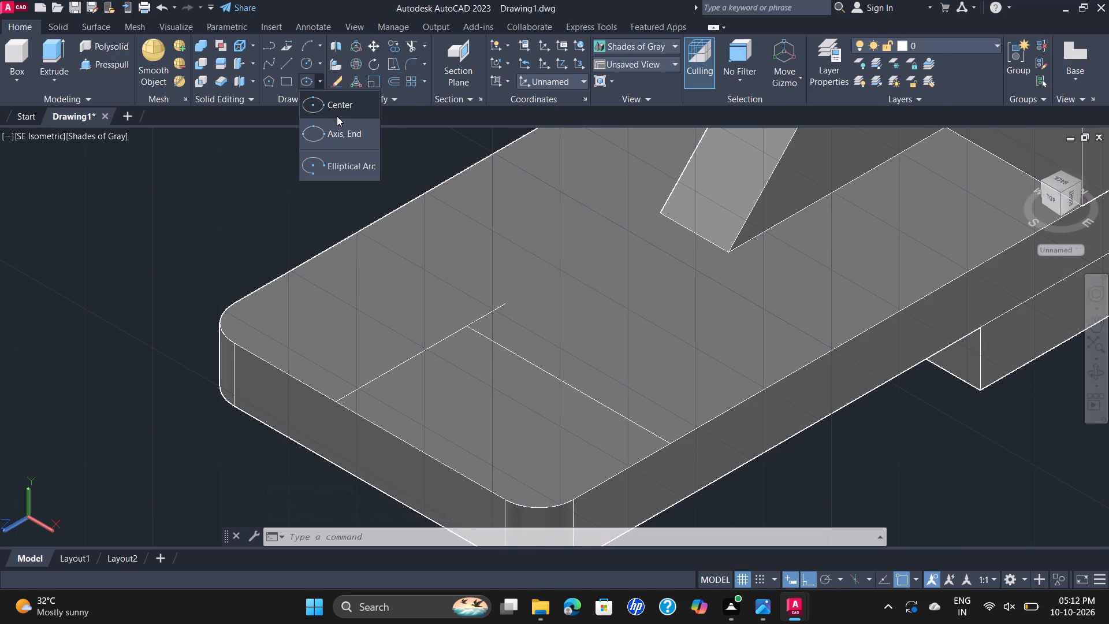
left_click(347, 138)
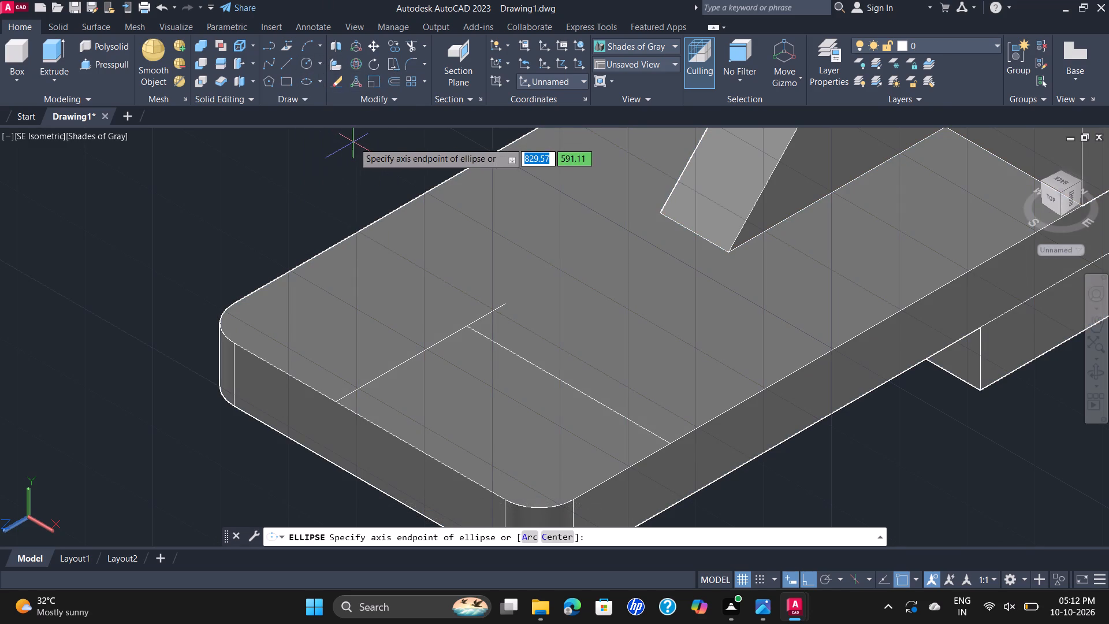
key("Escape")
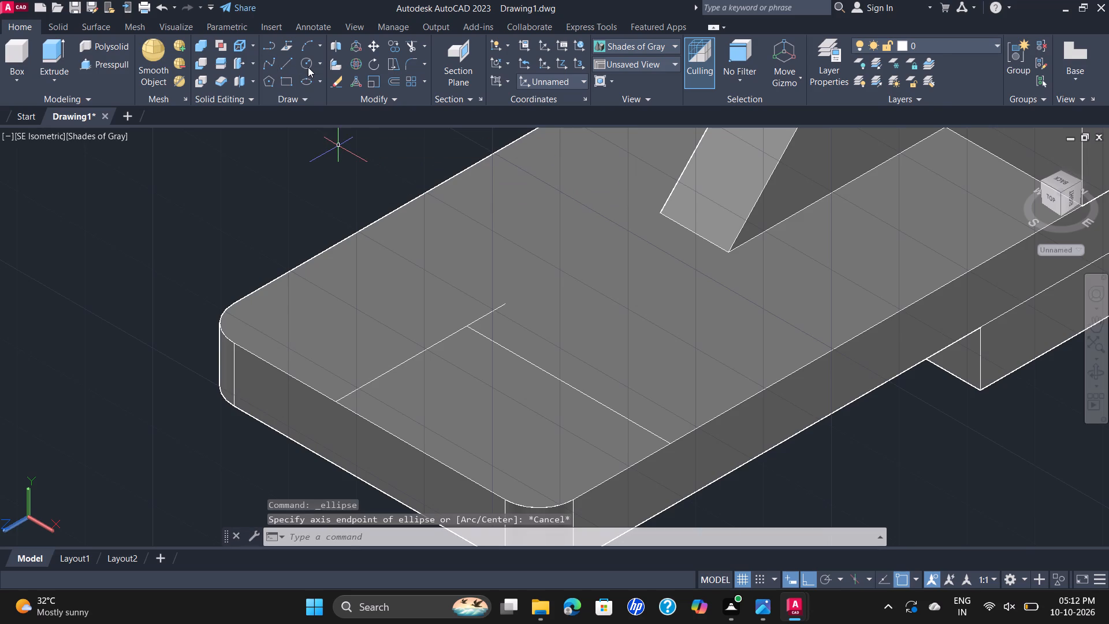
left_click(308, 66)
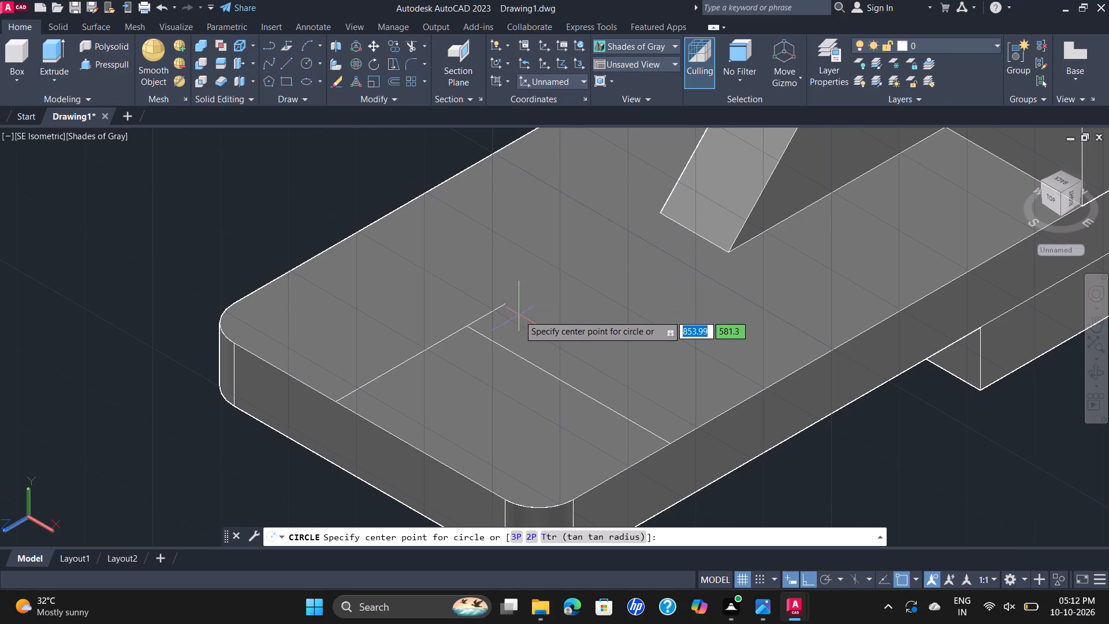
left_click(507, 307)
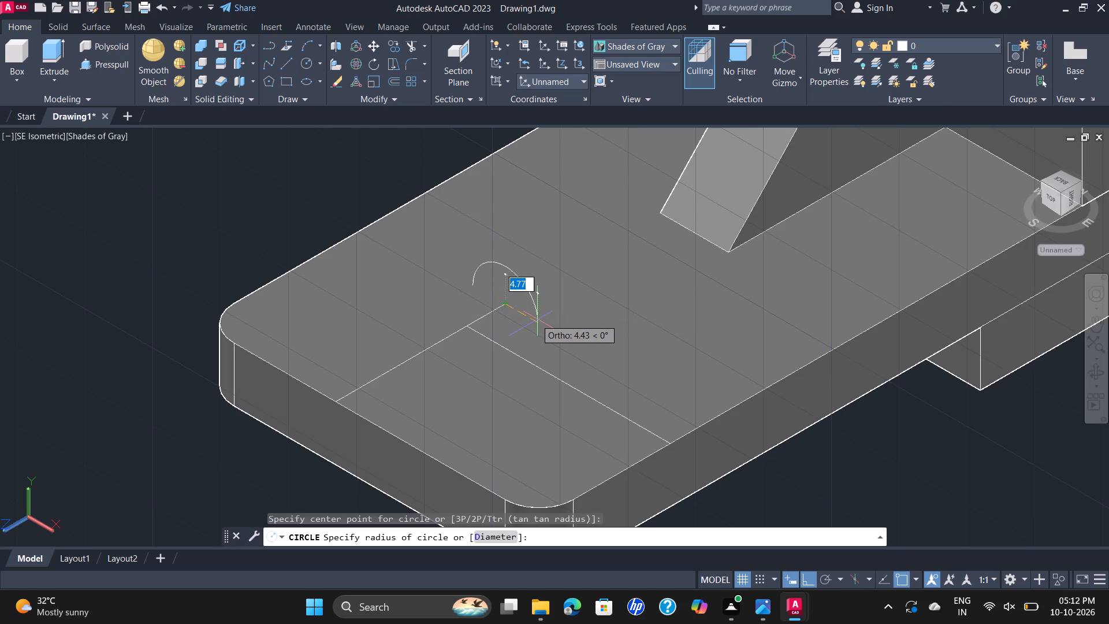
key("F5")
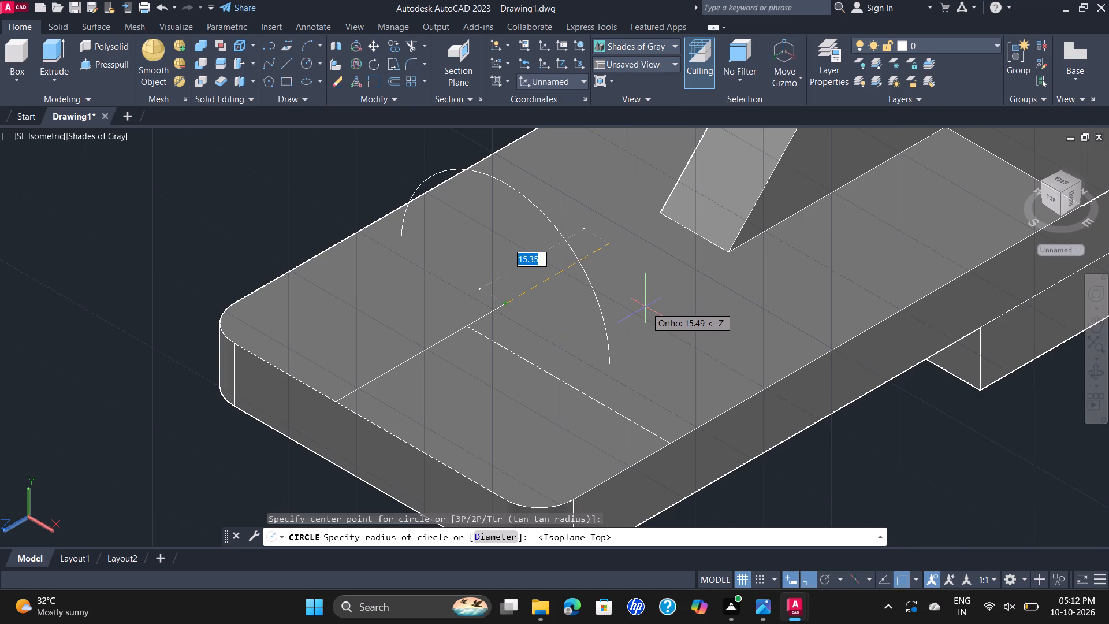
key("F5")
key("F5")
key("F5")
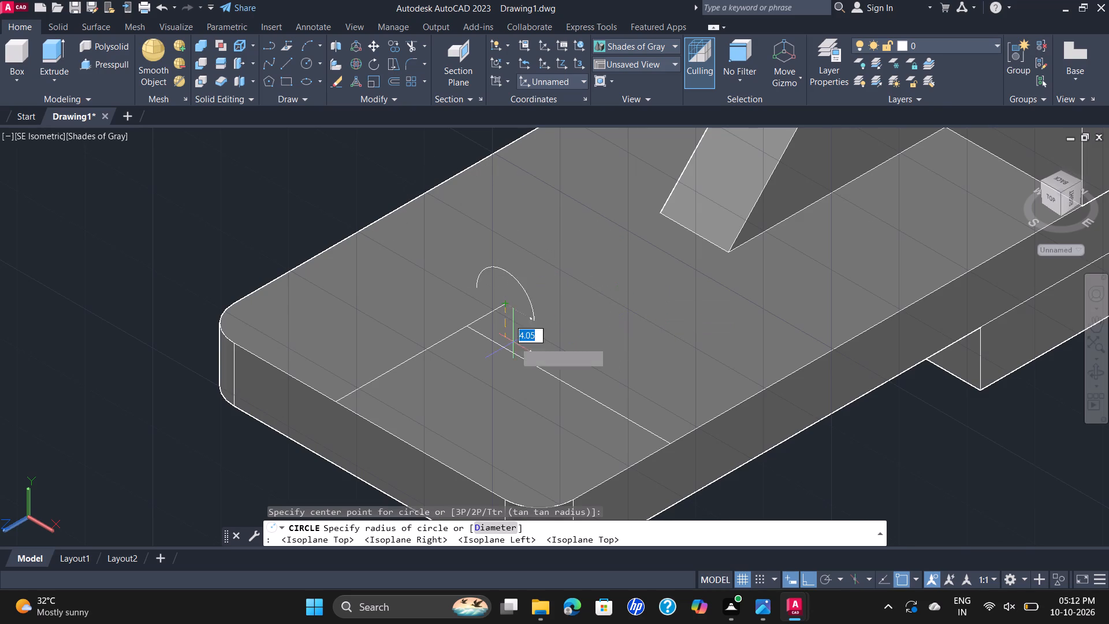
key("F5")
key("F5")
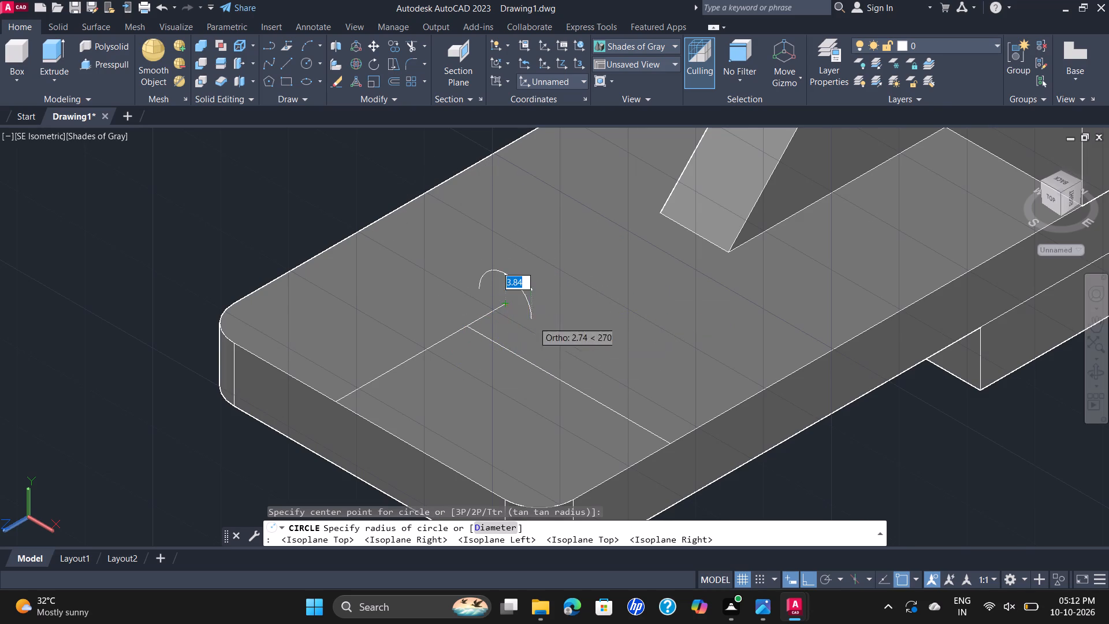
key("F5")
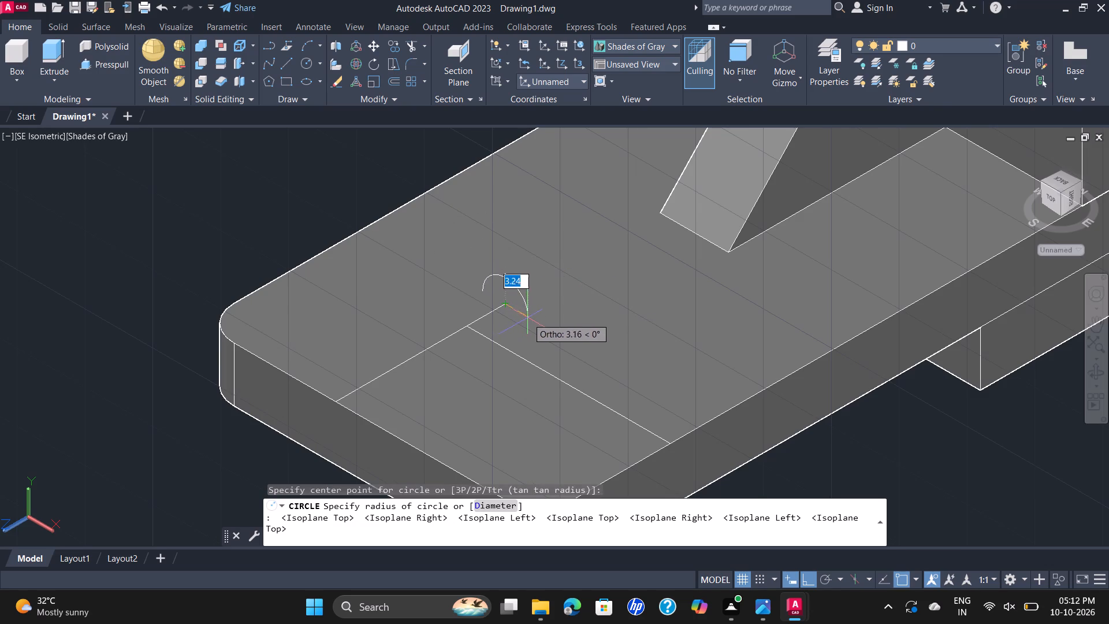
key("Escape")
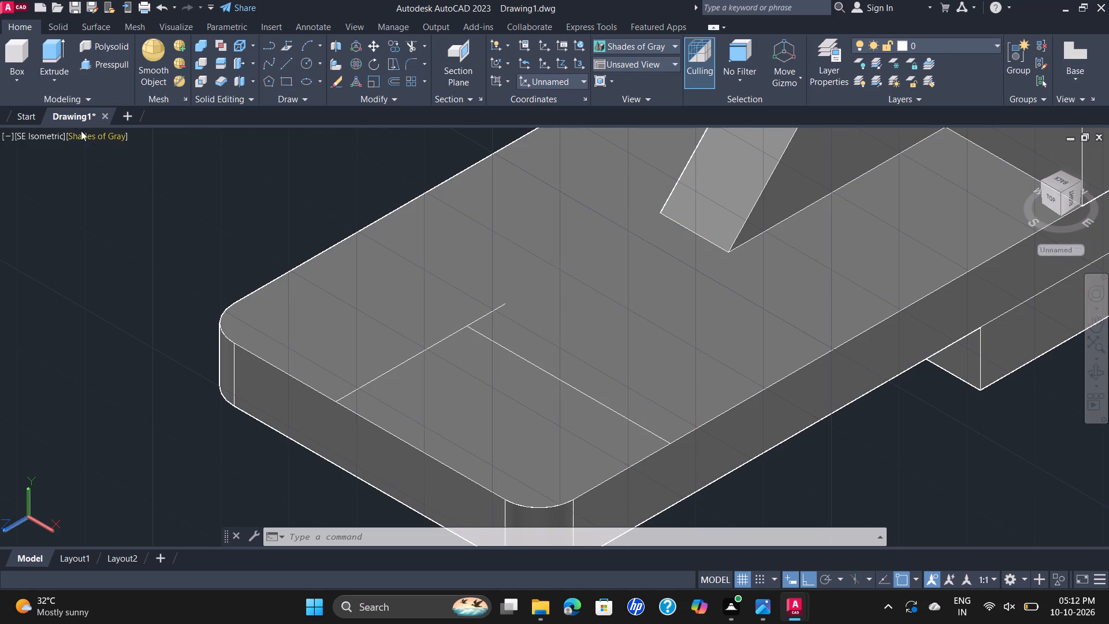
In the Top view, start a circle centred on the inner end of the 25 mm line on the base.
left_click(39, 139)
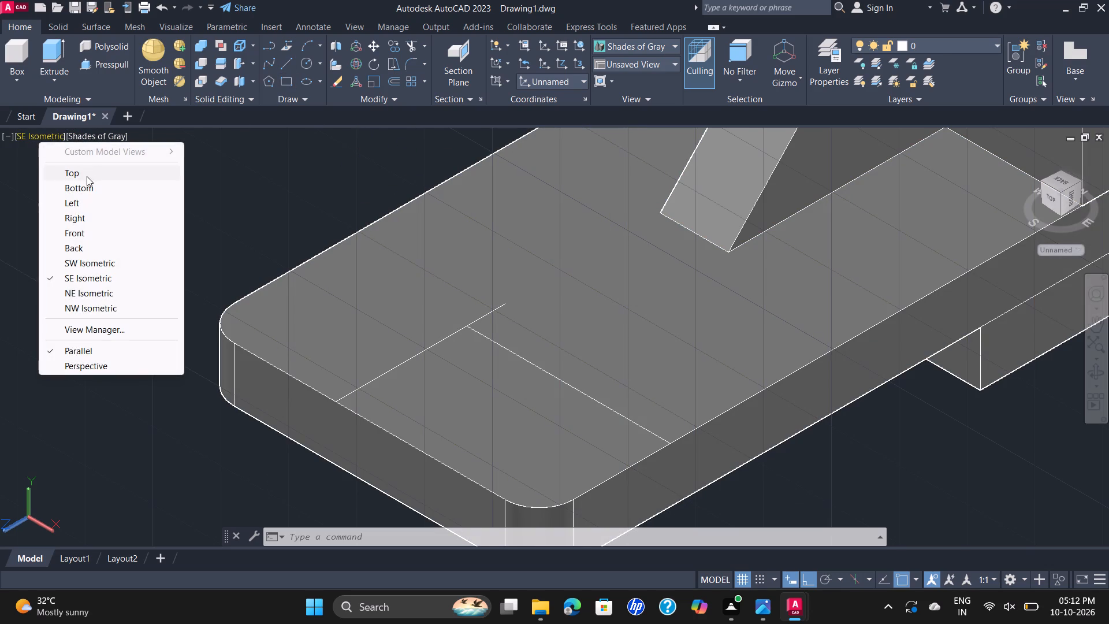
left_click(87, 176)
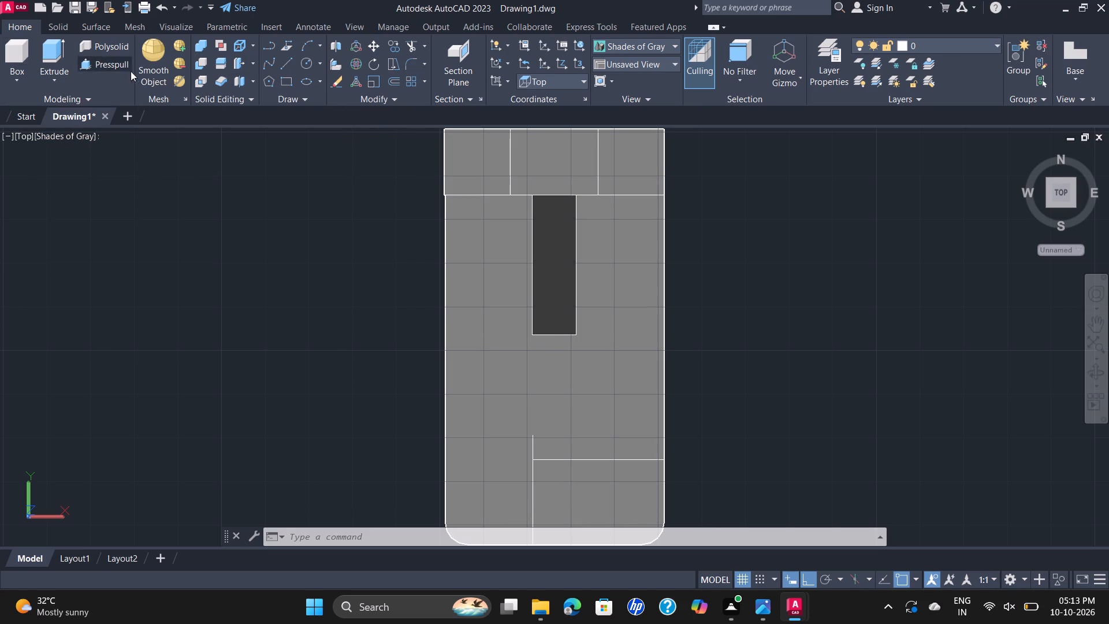
left_click(307, 65)
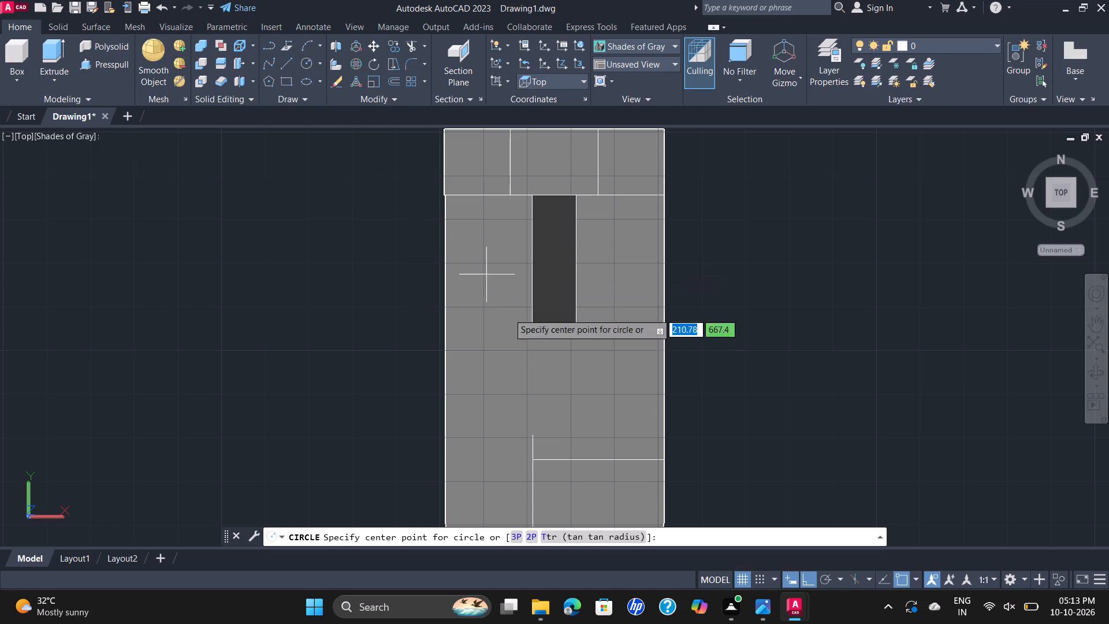
left_click(535, 436)
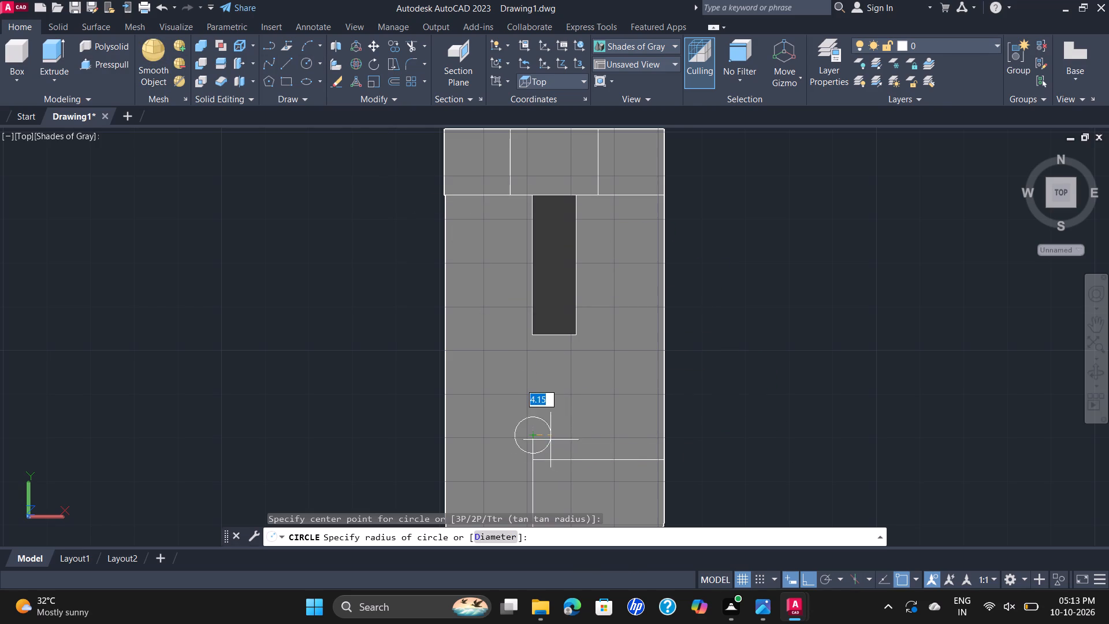
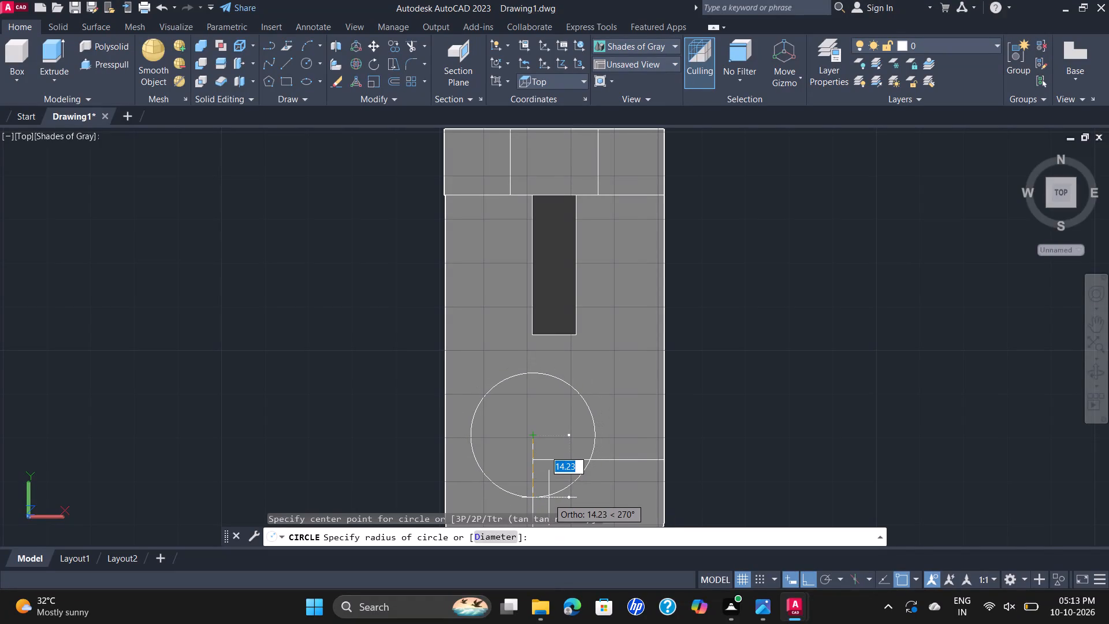
Finish the circle on the base with a 20 mm diameter.
key("d")
key("Return")
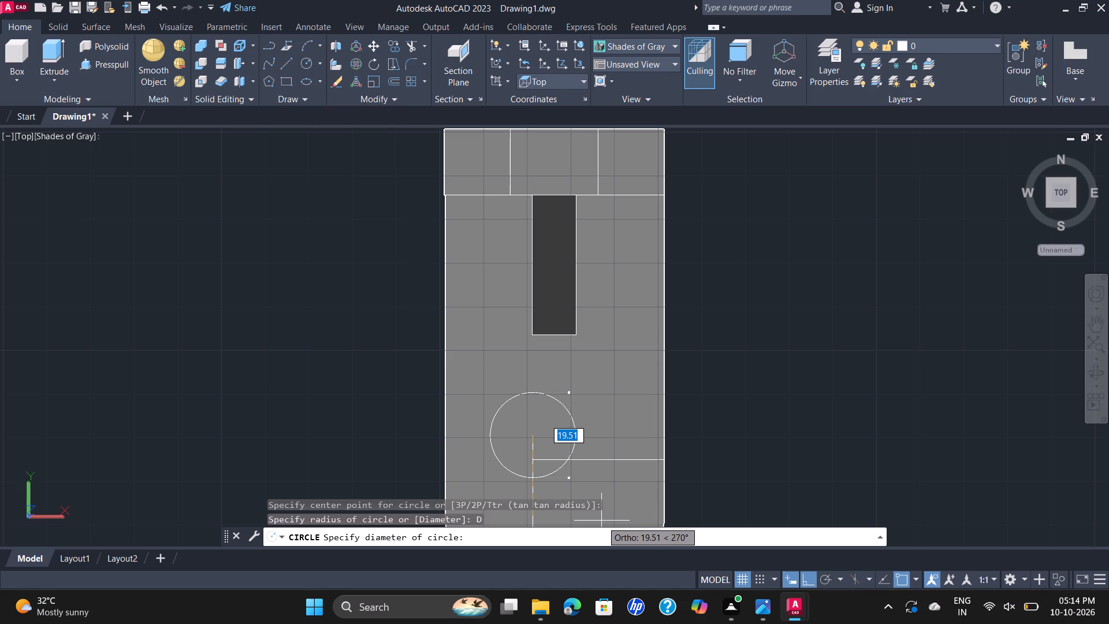
type("20")
key("Return")
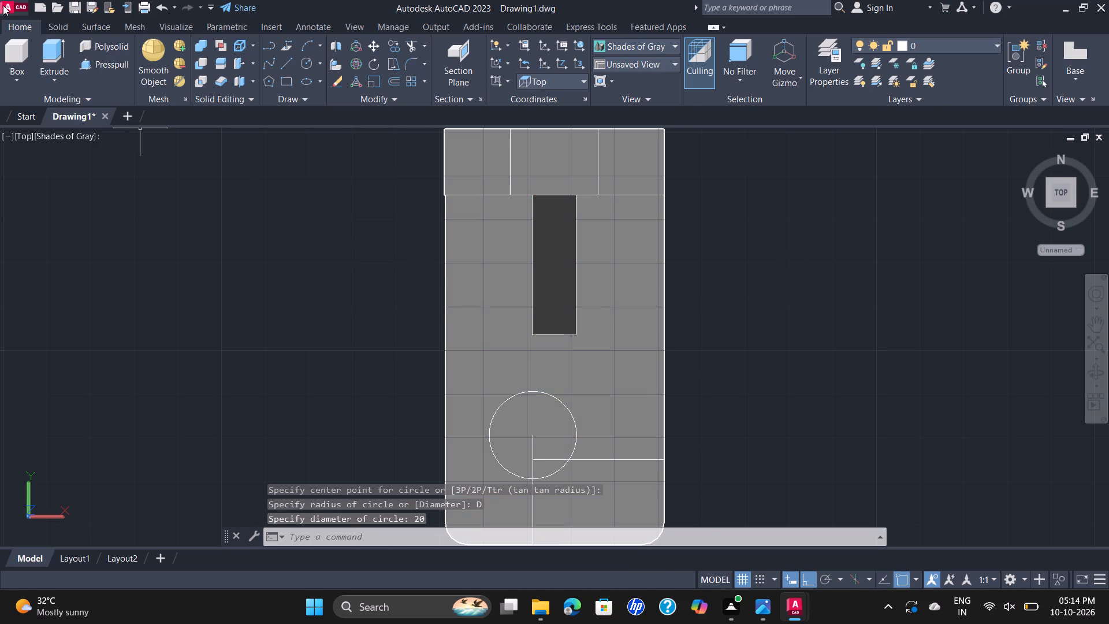
Switch the model to the SE Isometric view.
left_click(27, 142)
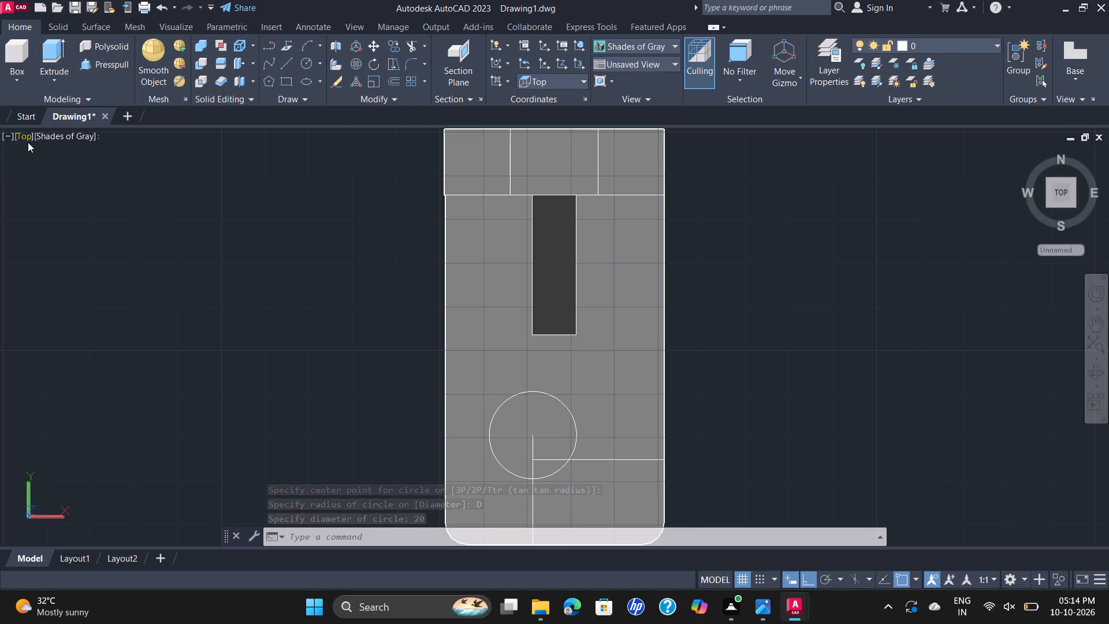
left_click(64, 274)
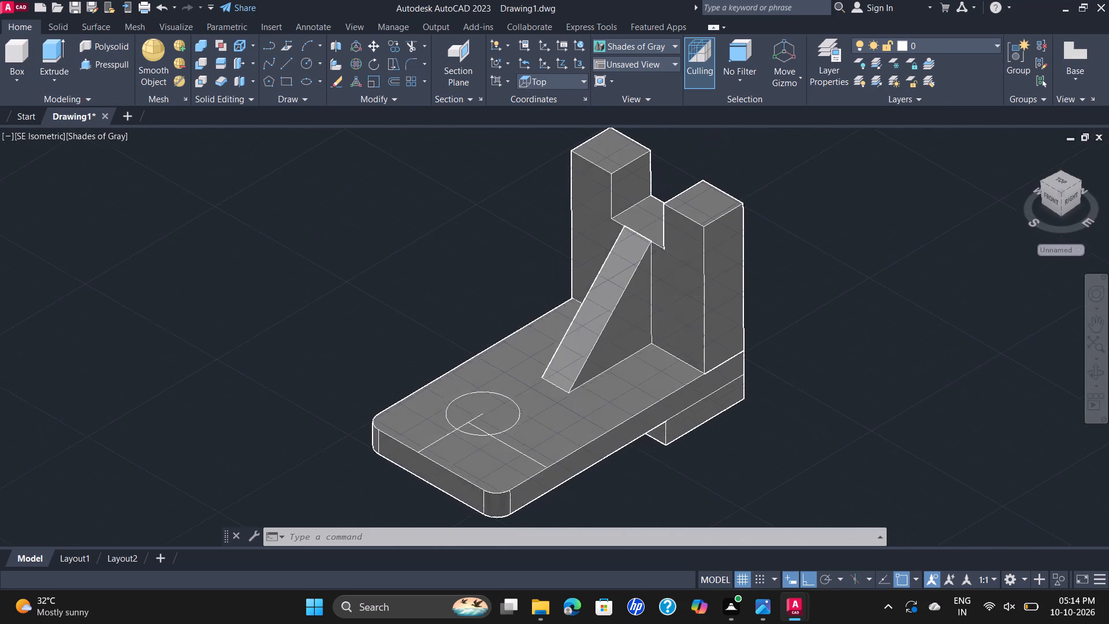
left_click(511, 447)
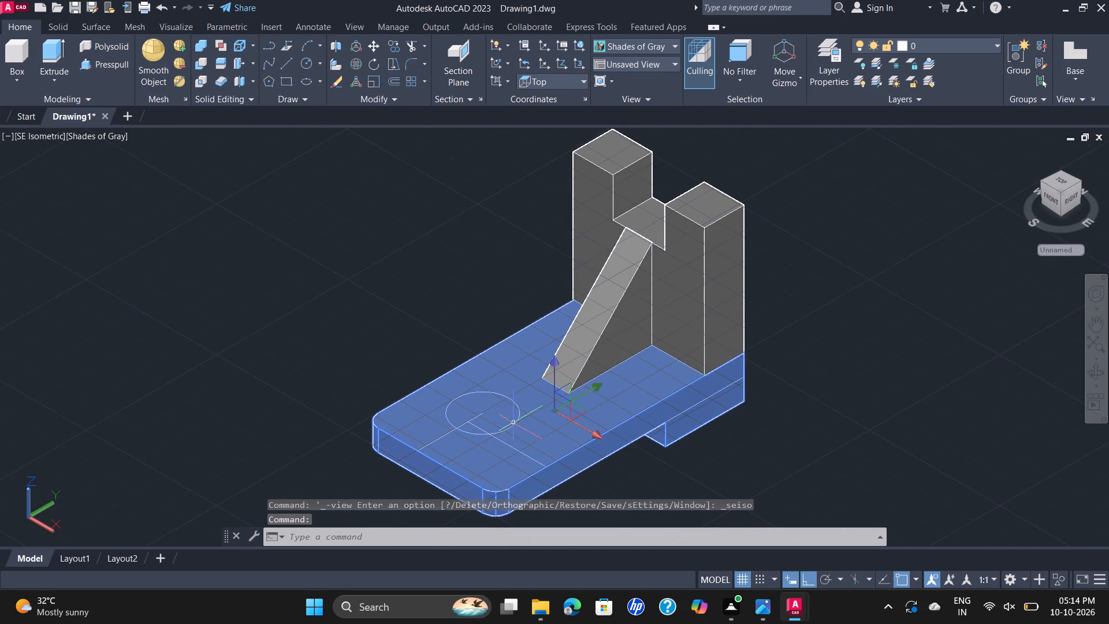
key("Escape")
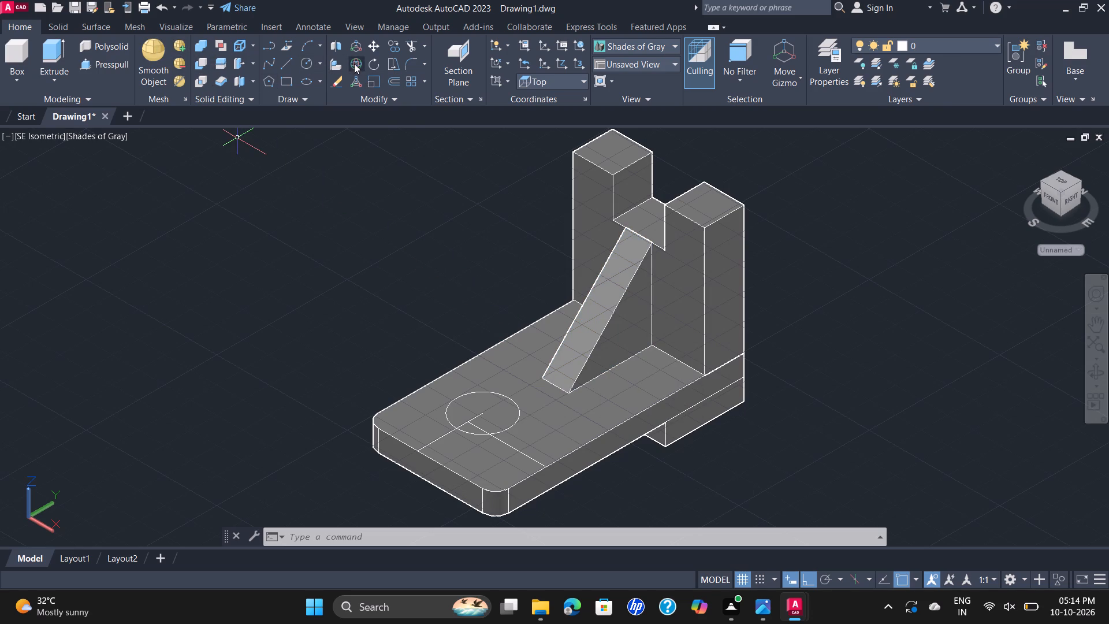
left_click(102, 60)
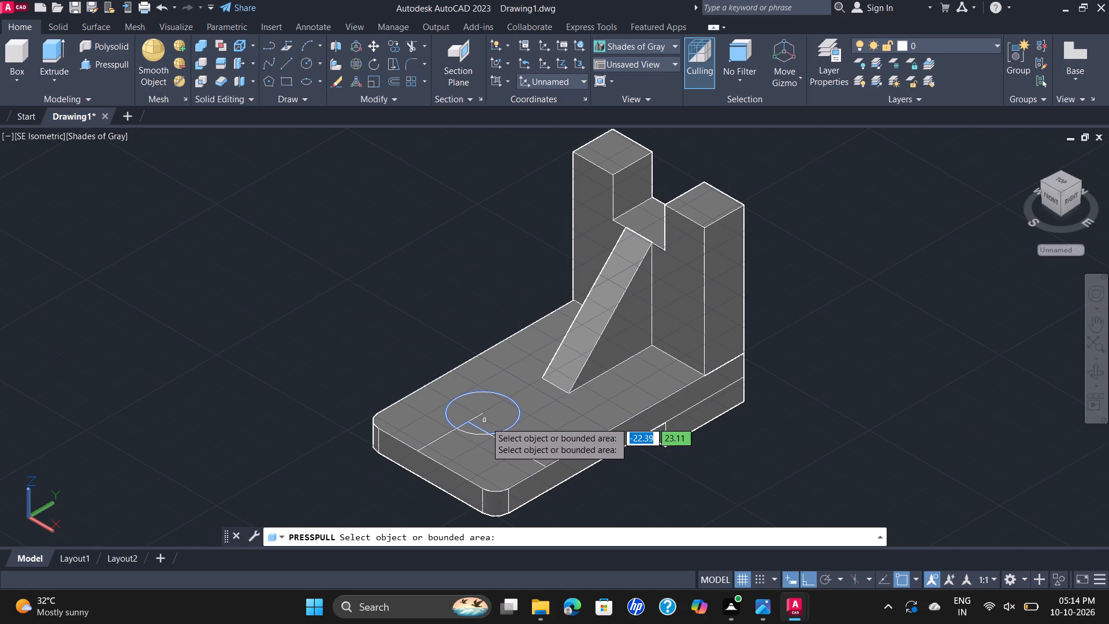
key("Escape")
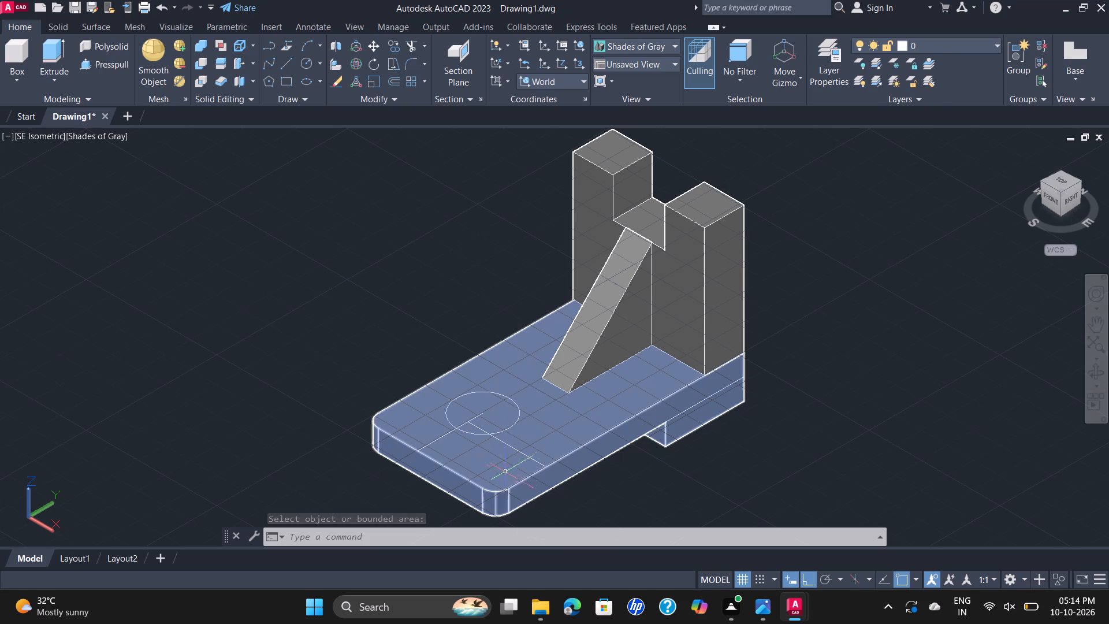
Switch to the 2D Wireframe visual style and erase all the construction lines leading to the circle on the base.
left_click(523, 452)
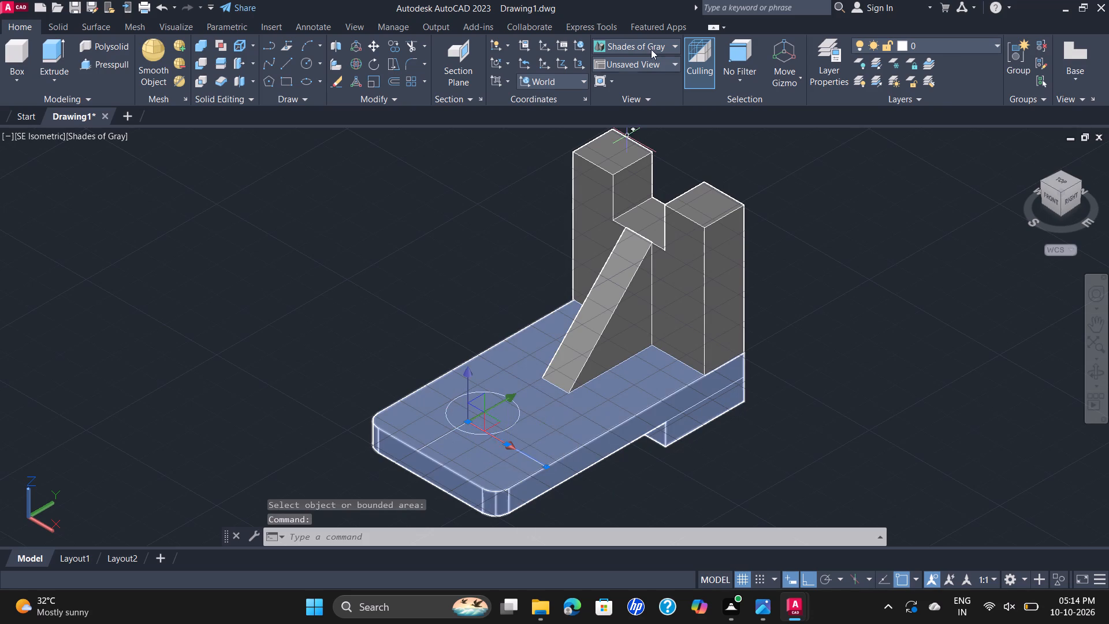
left_click(672, 47)
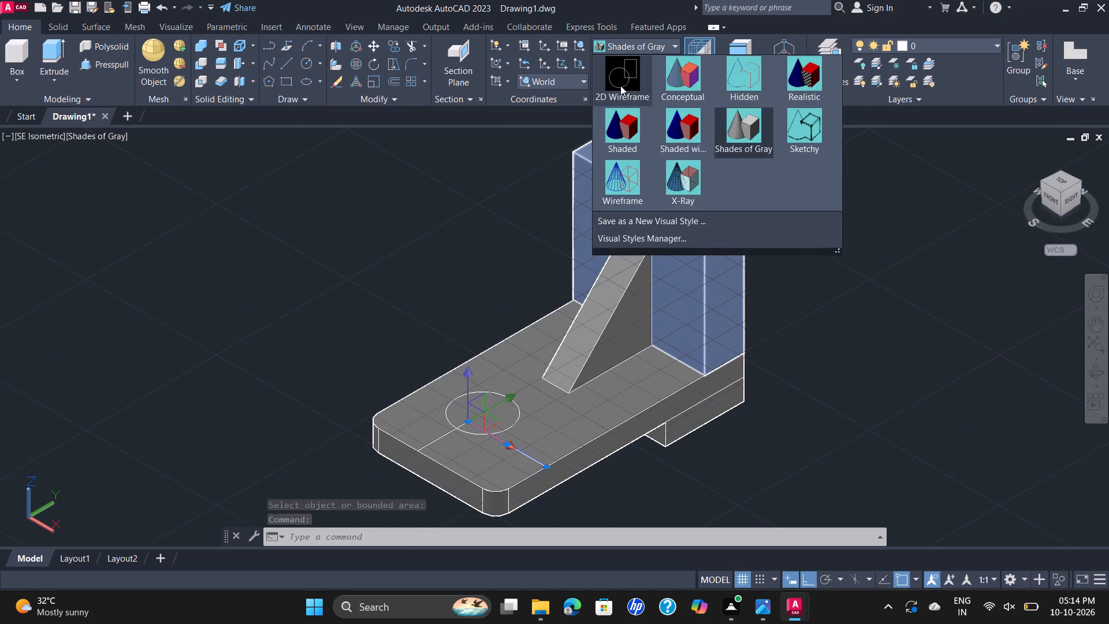
left_click(620, 86)
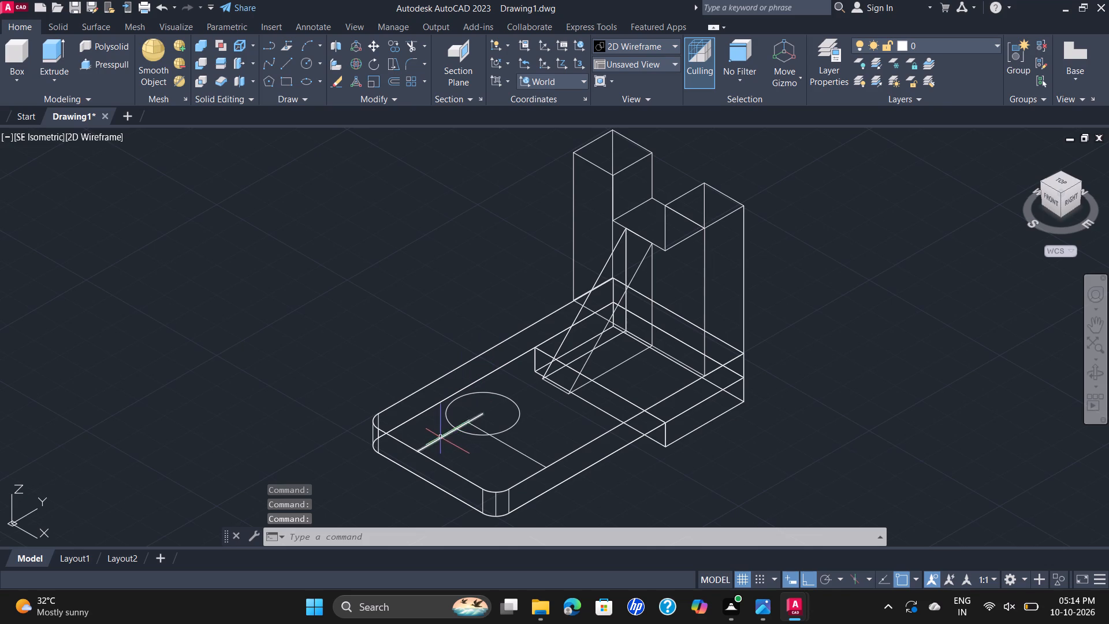
left_click(441, 435)
left_click(508, 444)
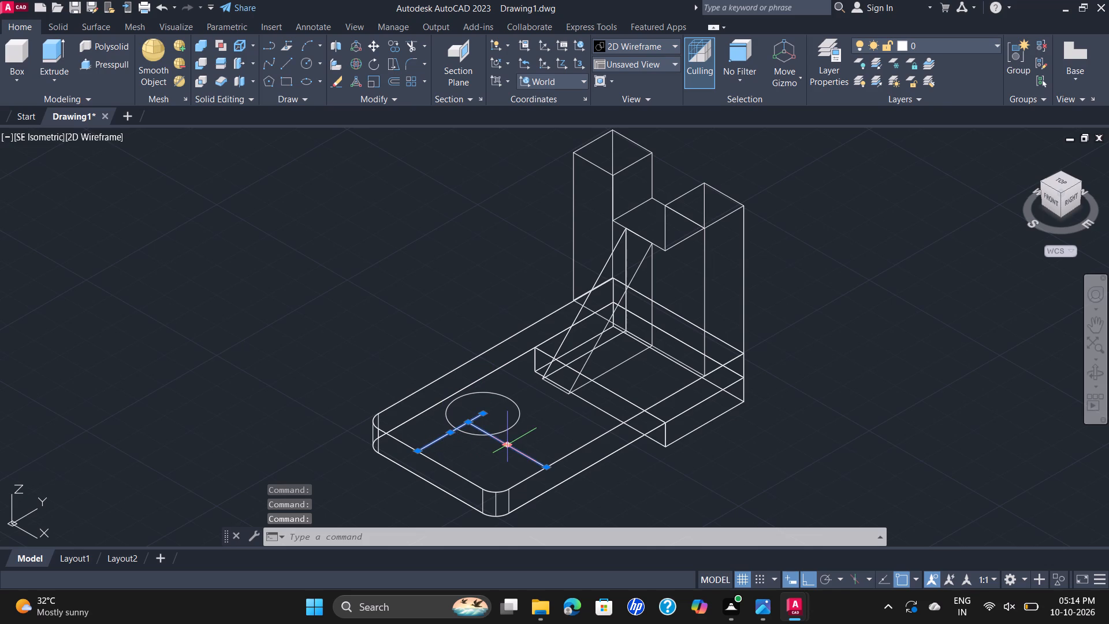
key("Delete")
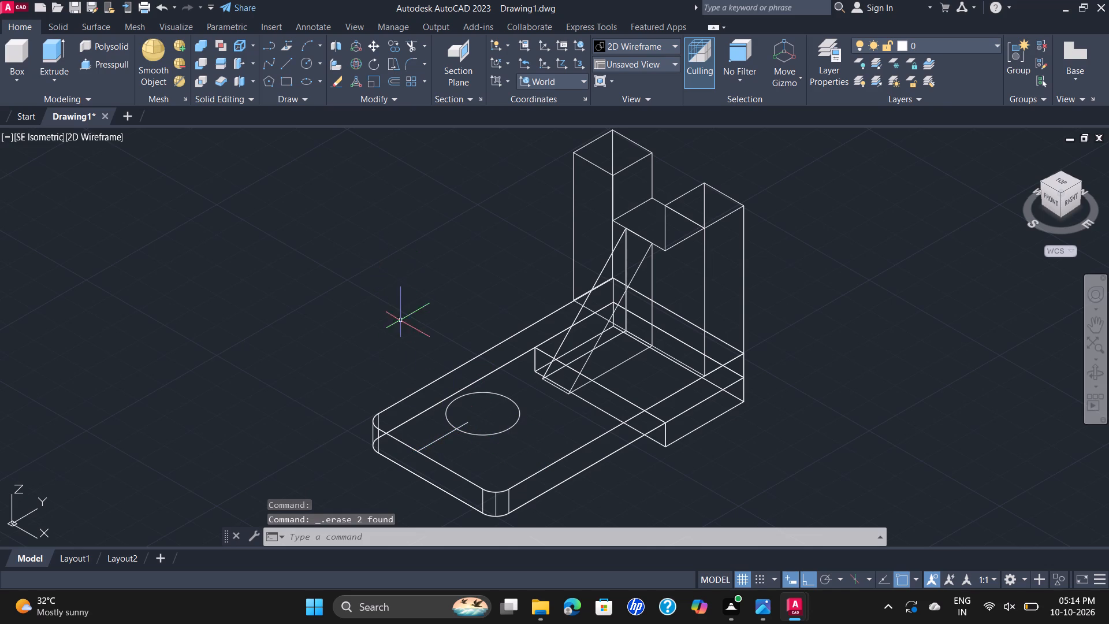
left_click(443, 434)
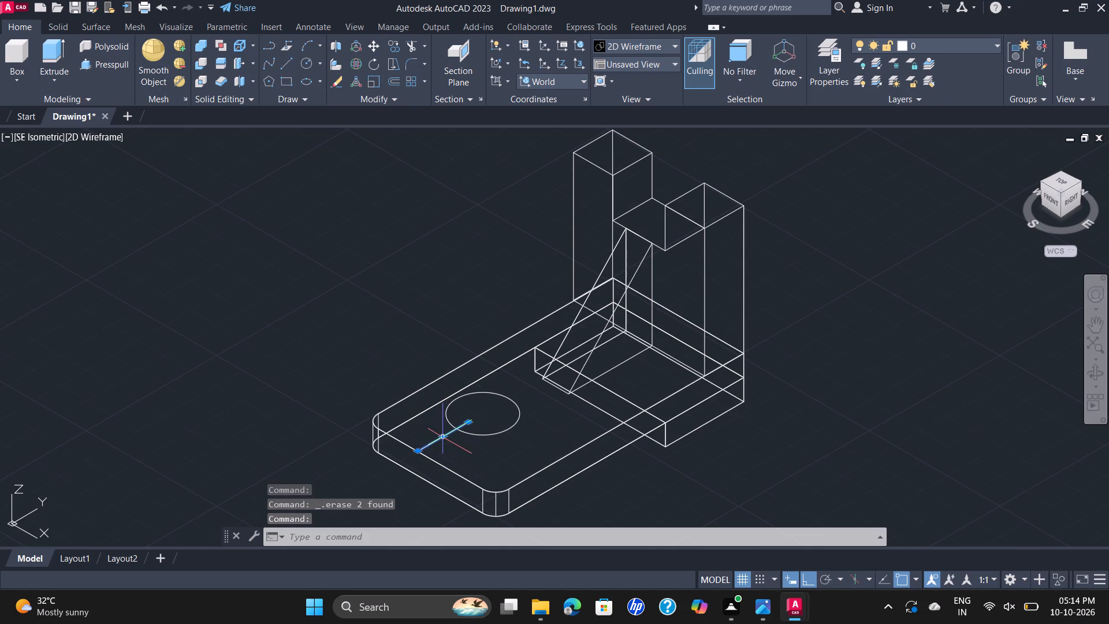
key("BackSpace")
key("Delete")
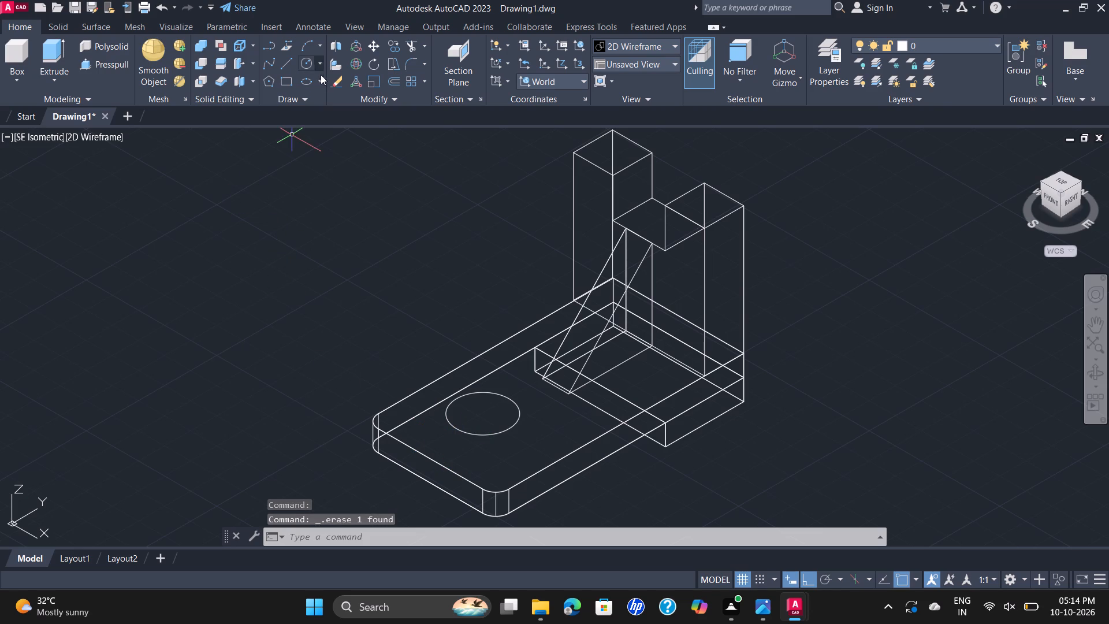
Restore the Shades of Gray visual style and press-pull the circle 8 mm down through the base to cut a hole.
left_click(675, 49)
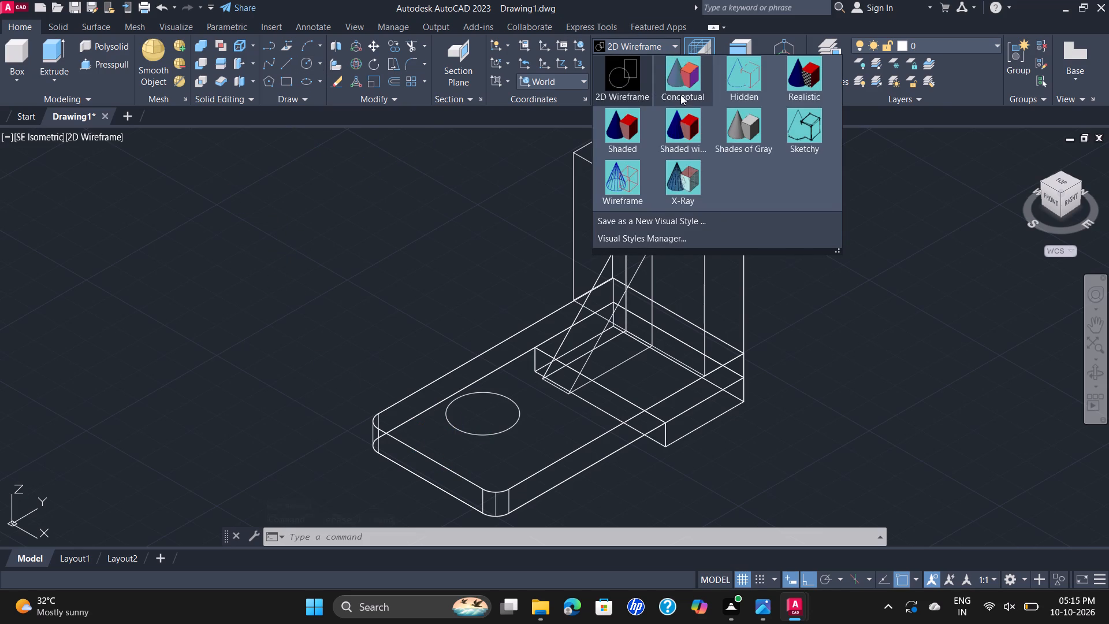
left_click(738, 139)
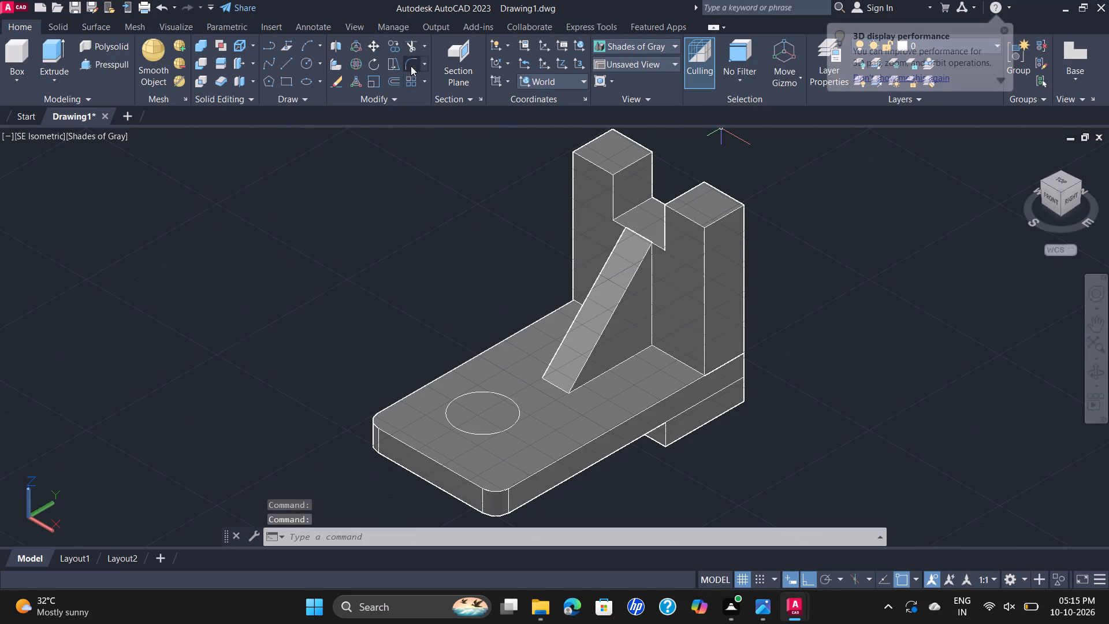
left_click(124, 65)
left_click(480, 406)
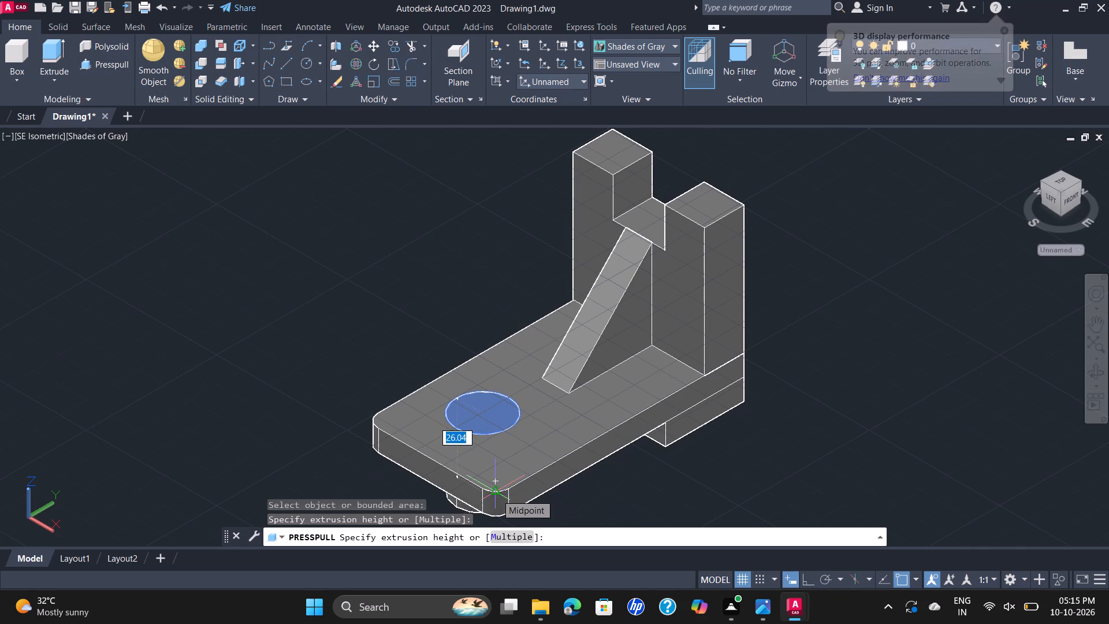
key("8")
key("Return")
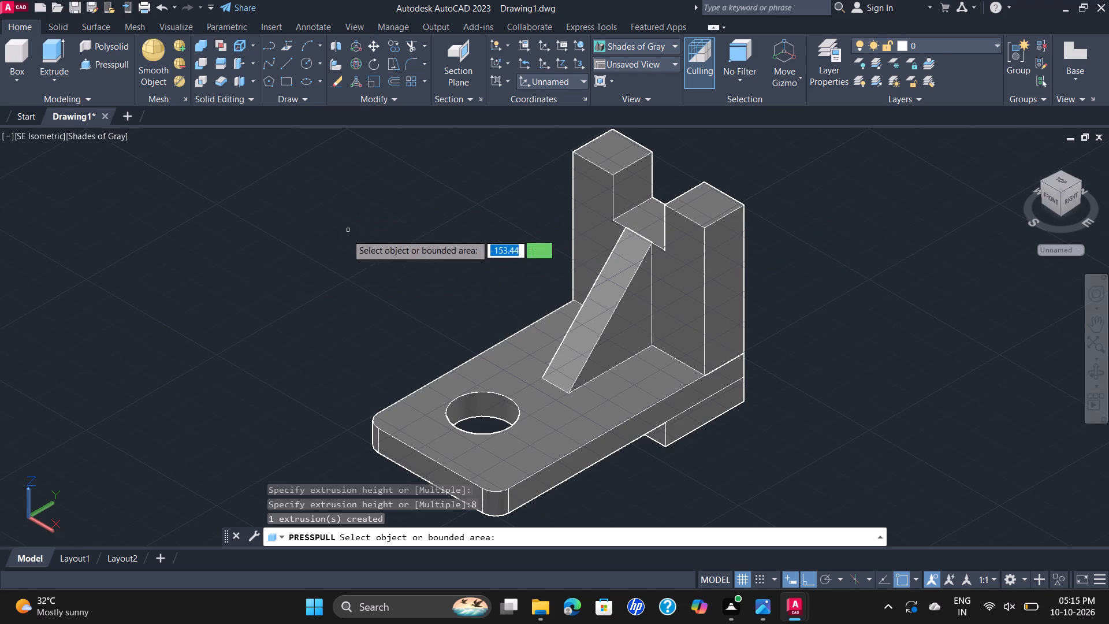
key("Escape")
Start a Solid hatch with the colour 41,49,137 and try to fill the bracket with it.
scroll(456, 266, "down", 1)
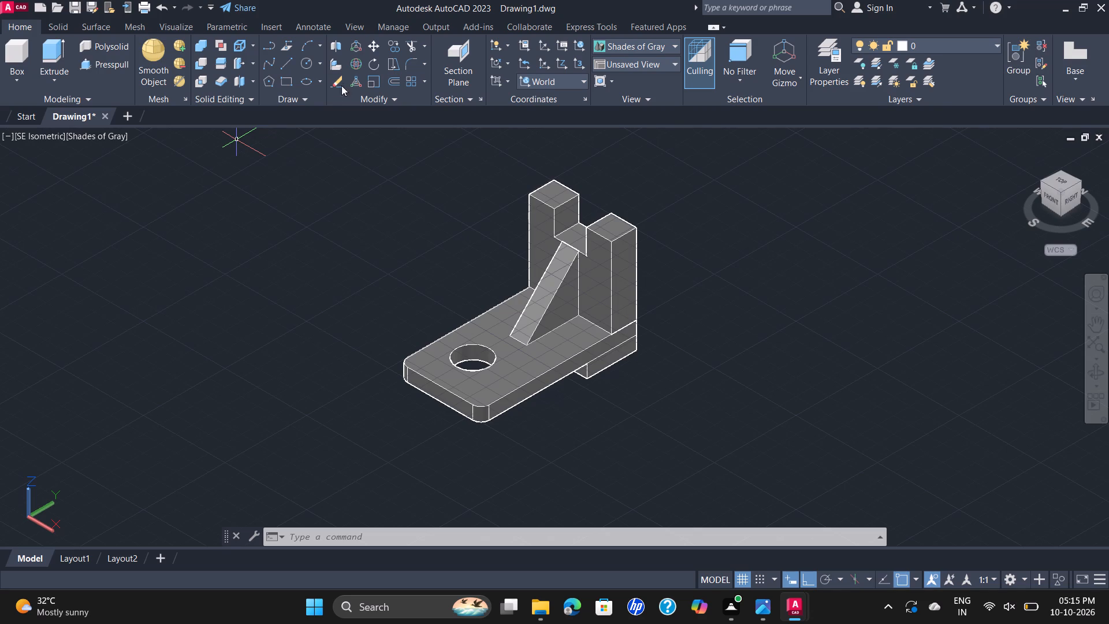
left_click(317, 100)
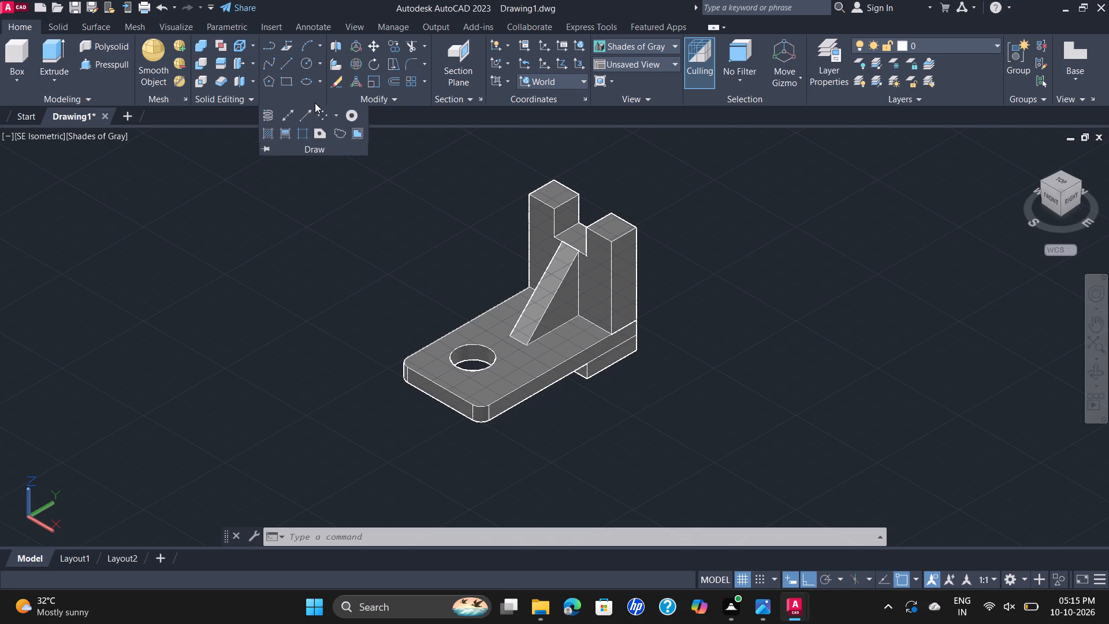
left_click(274, 129)
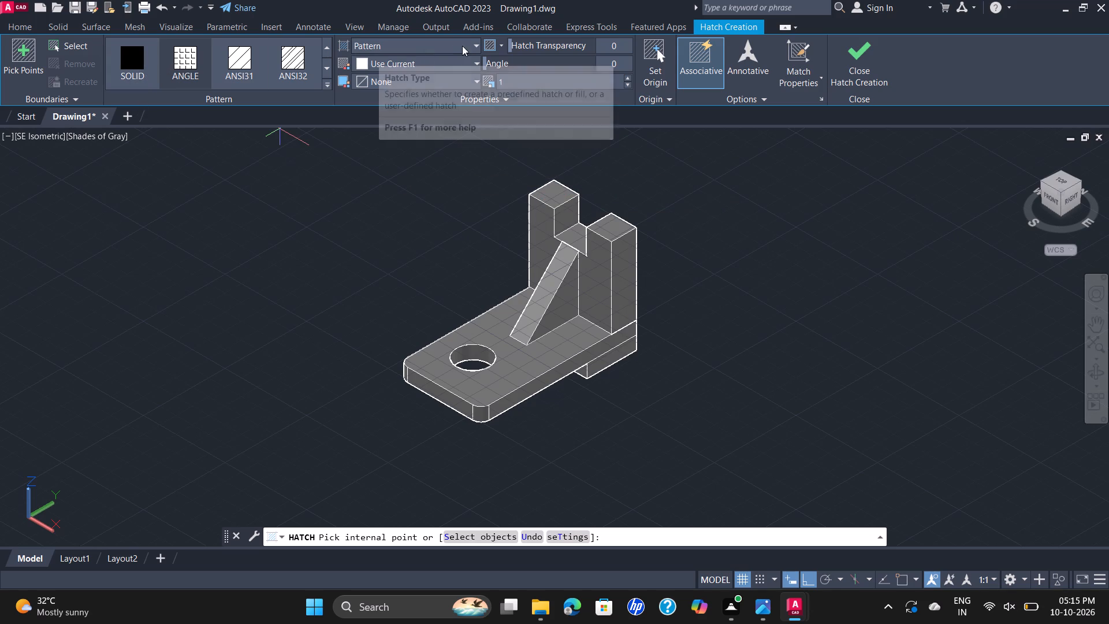
left_click(478, 49)
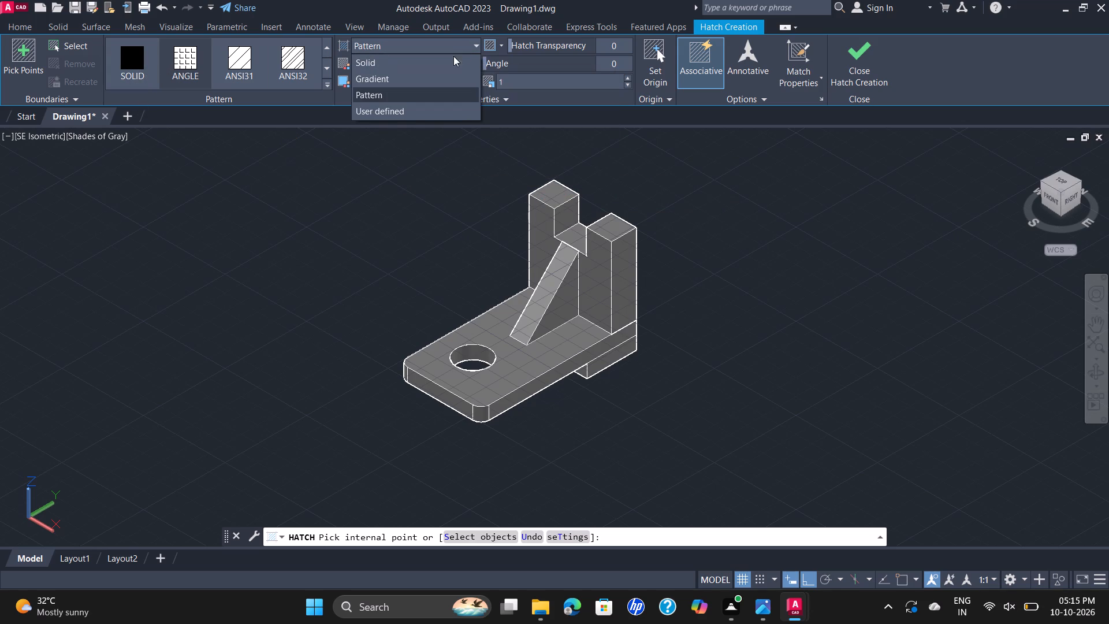
left_click(439, 68)
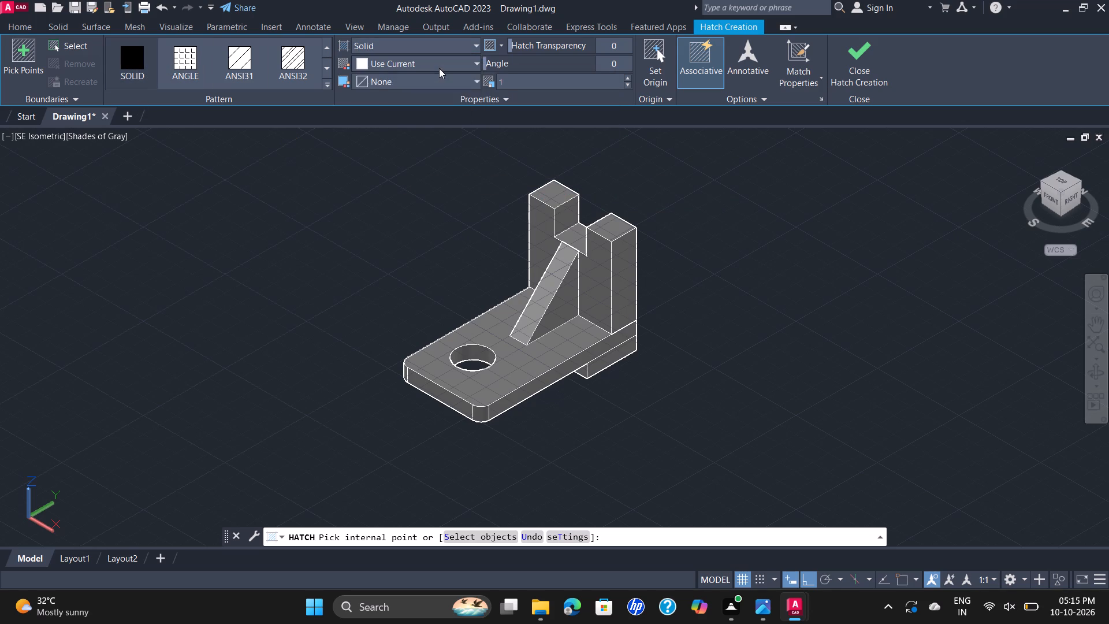
left_click(477, 65)
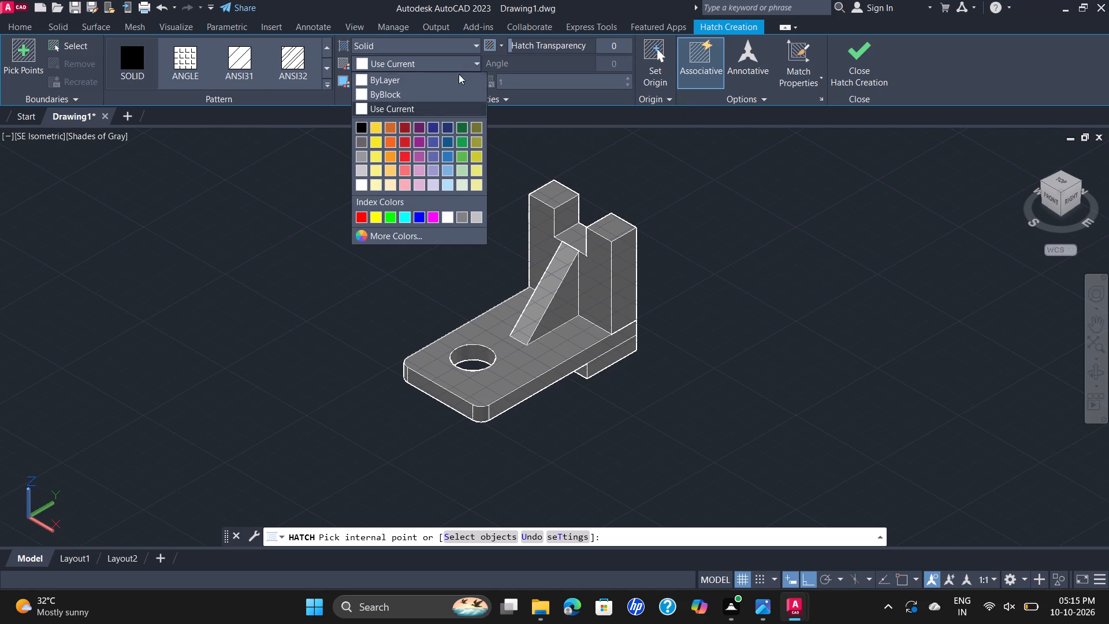
left_click(432, 131)
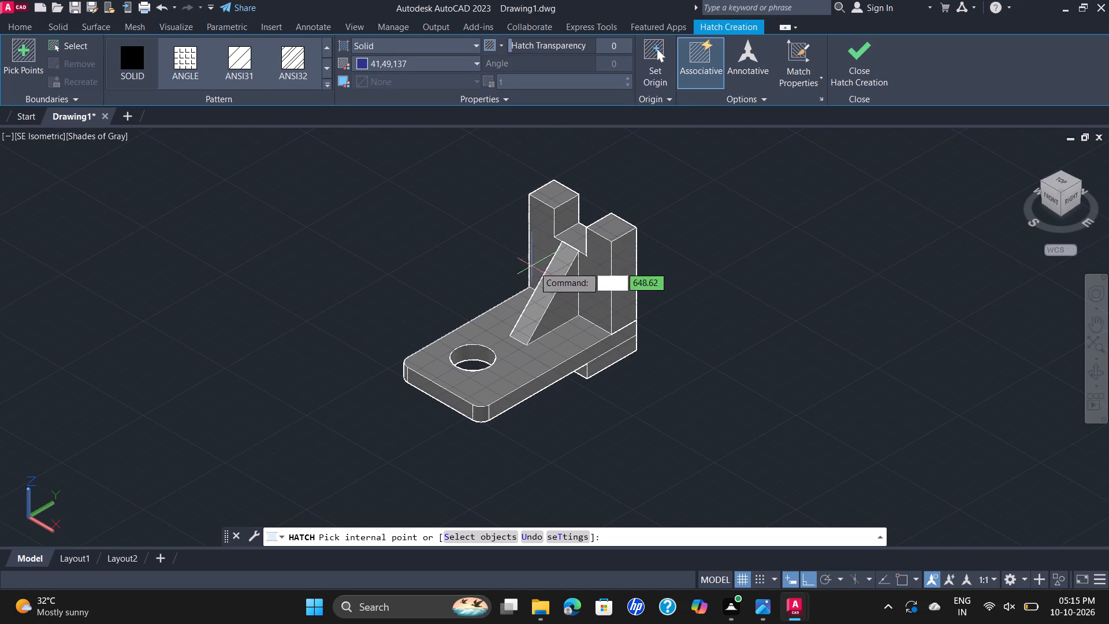
left_click(441, 144)
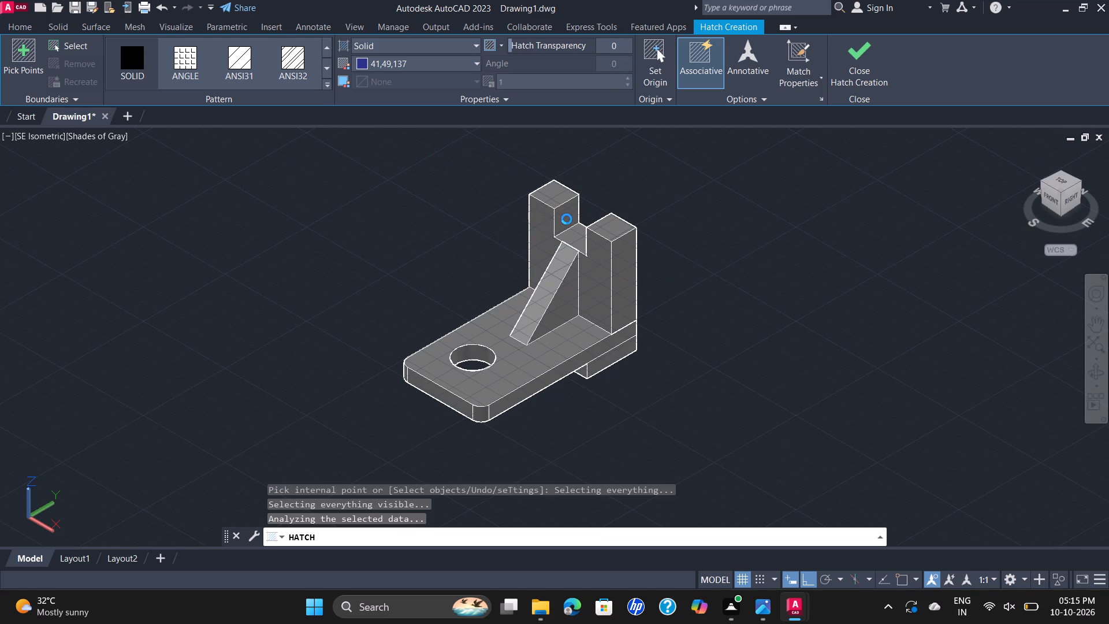
left_click(682, 335)
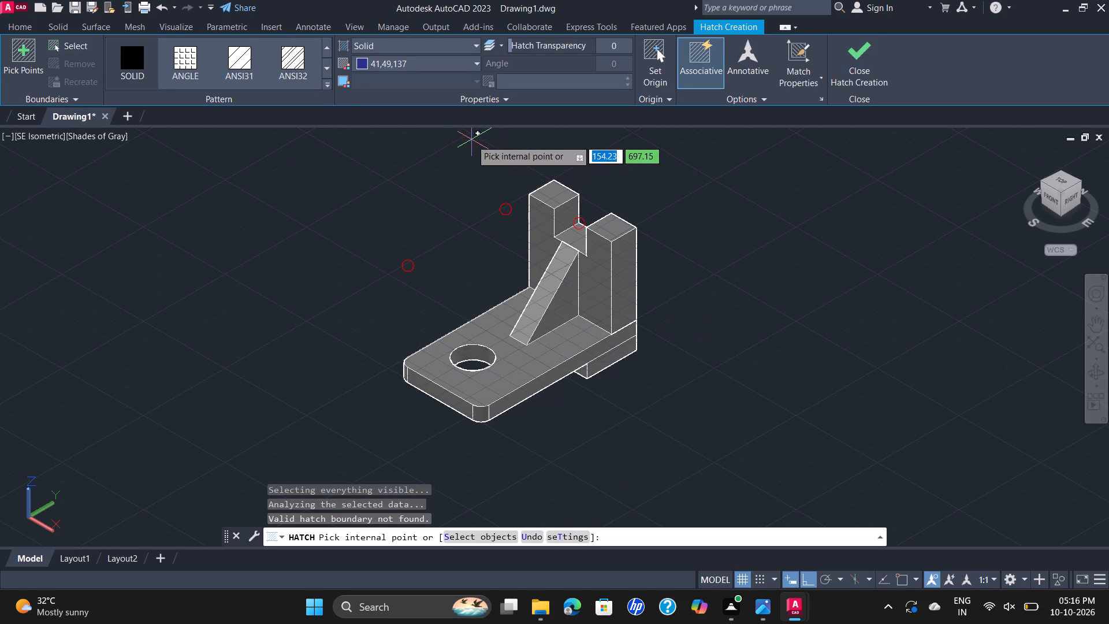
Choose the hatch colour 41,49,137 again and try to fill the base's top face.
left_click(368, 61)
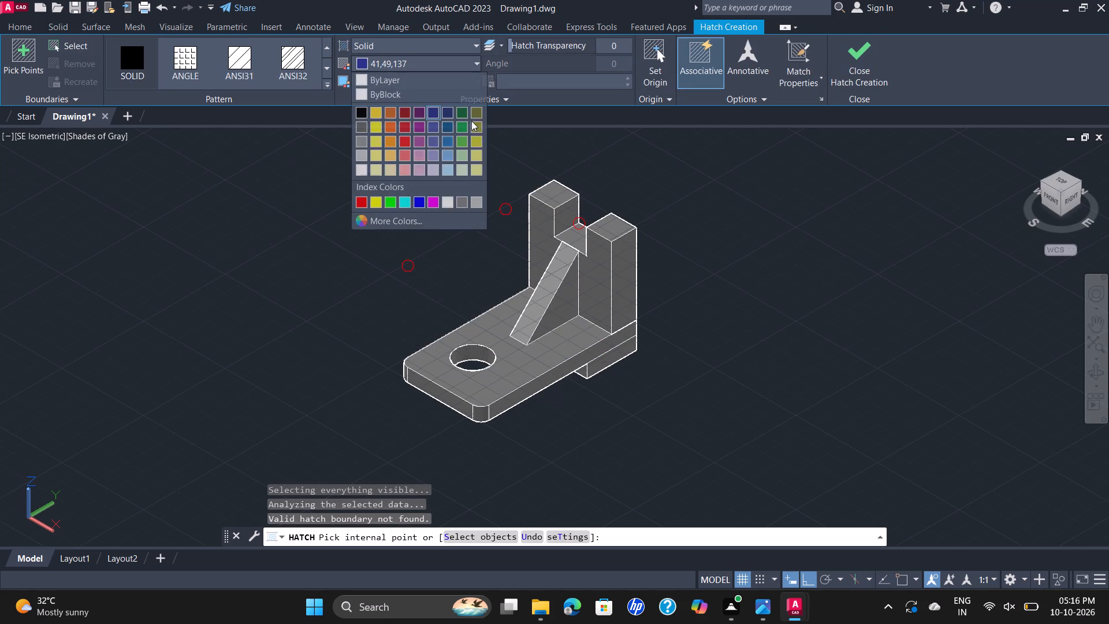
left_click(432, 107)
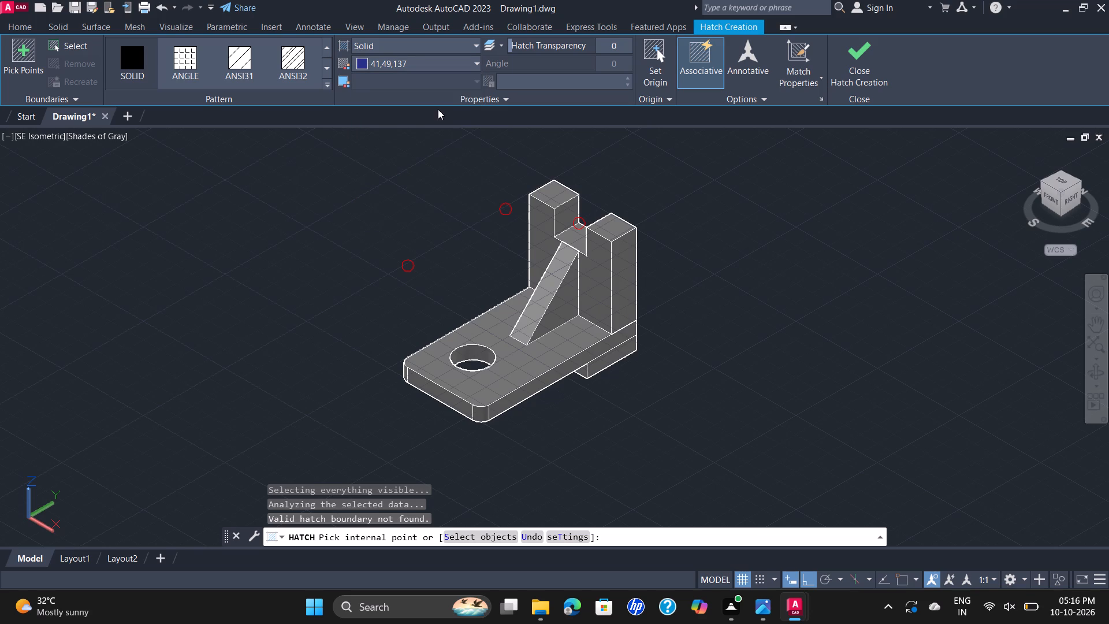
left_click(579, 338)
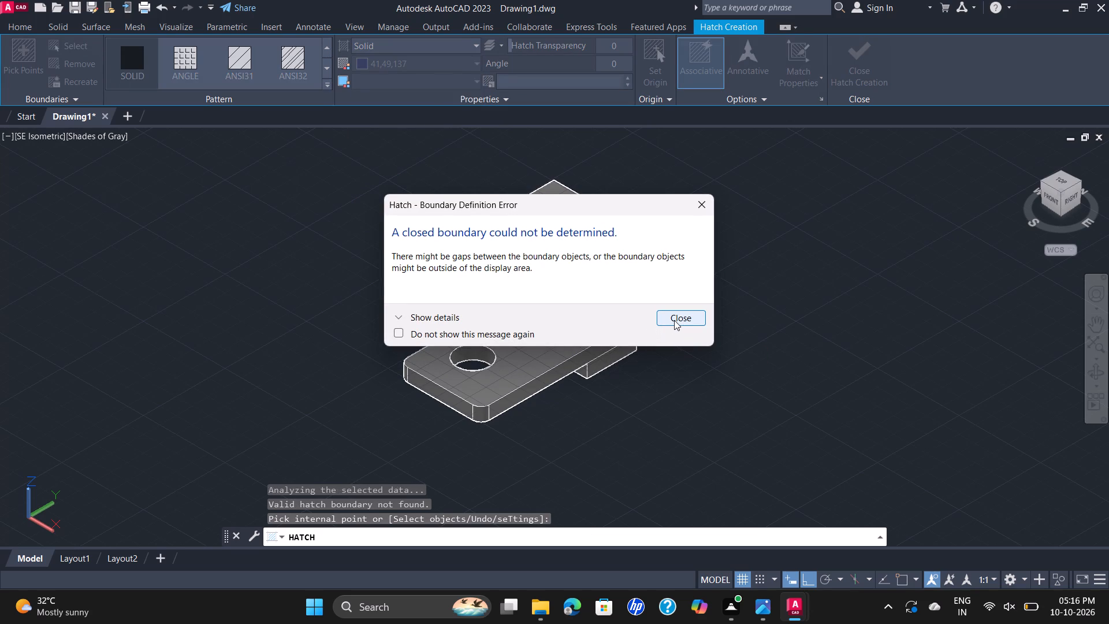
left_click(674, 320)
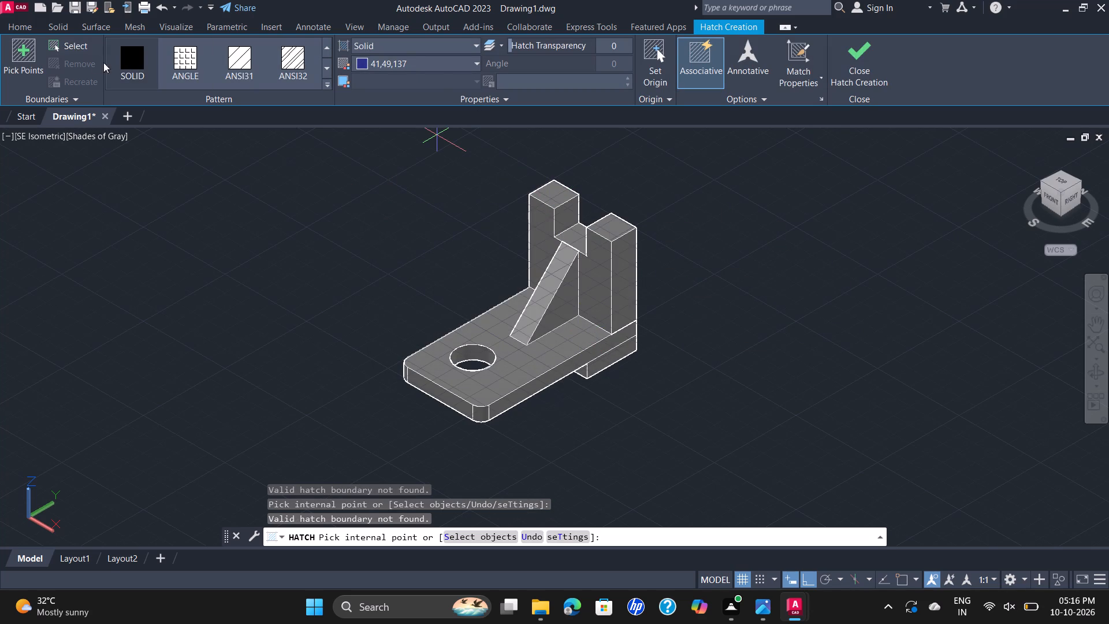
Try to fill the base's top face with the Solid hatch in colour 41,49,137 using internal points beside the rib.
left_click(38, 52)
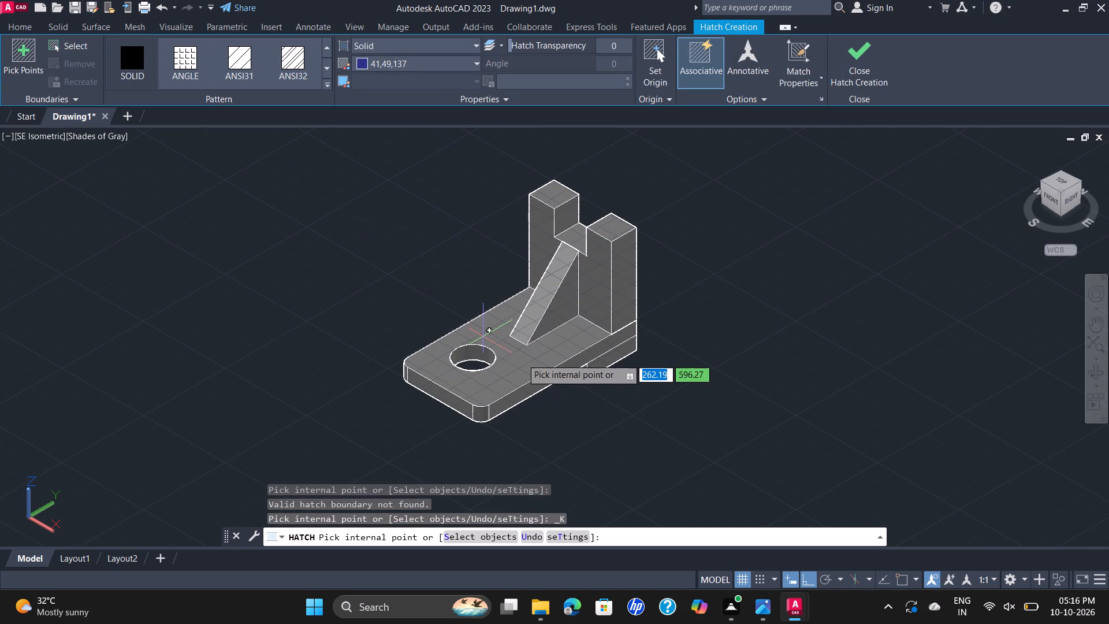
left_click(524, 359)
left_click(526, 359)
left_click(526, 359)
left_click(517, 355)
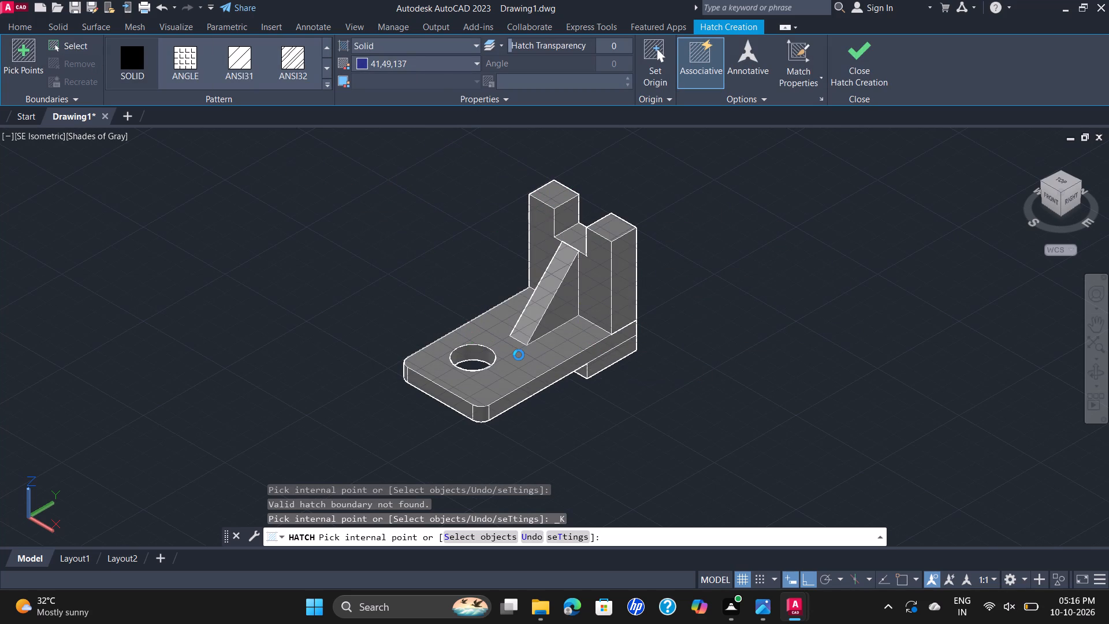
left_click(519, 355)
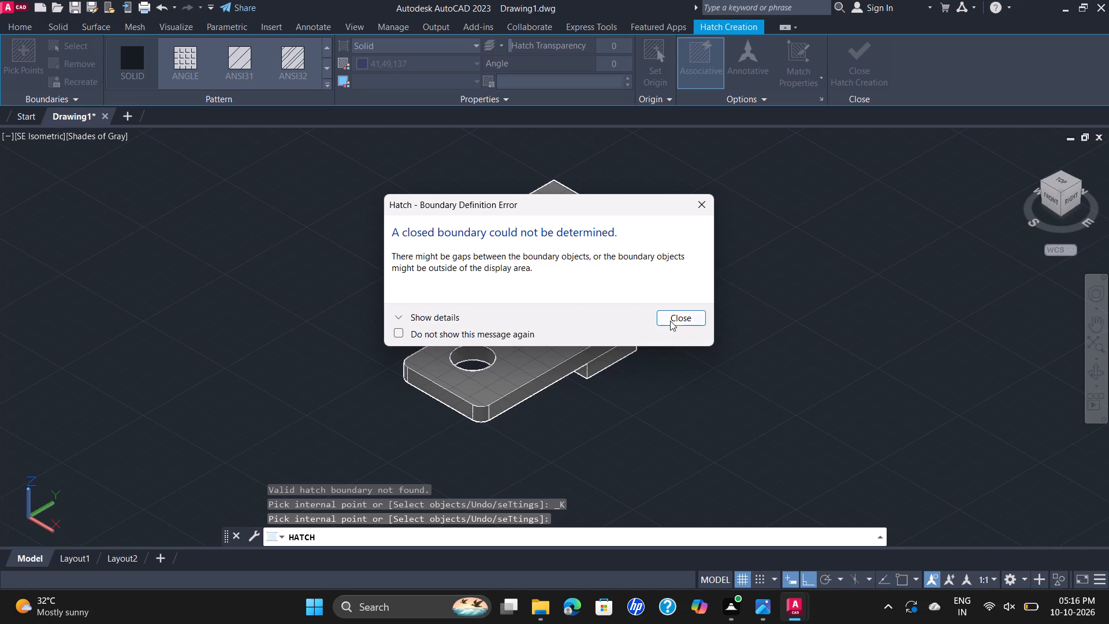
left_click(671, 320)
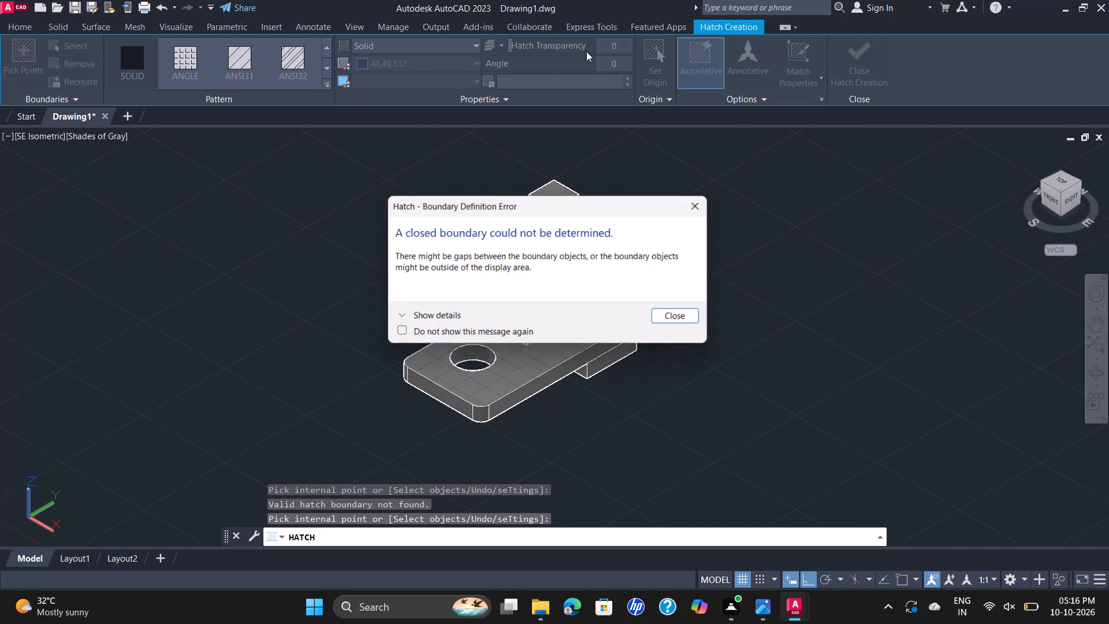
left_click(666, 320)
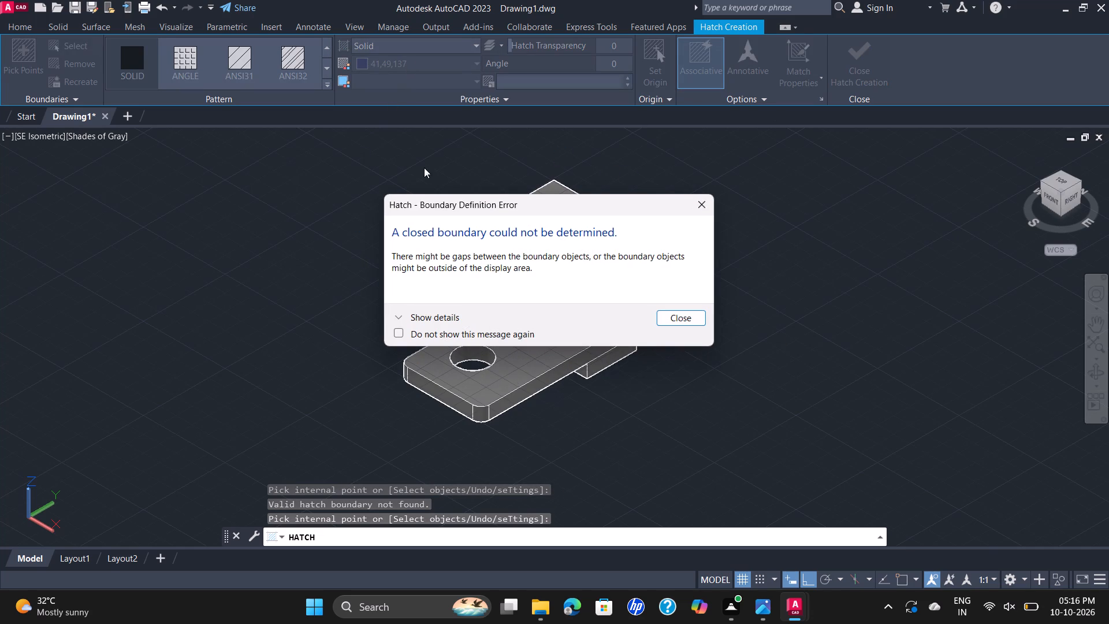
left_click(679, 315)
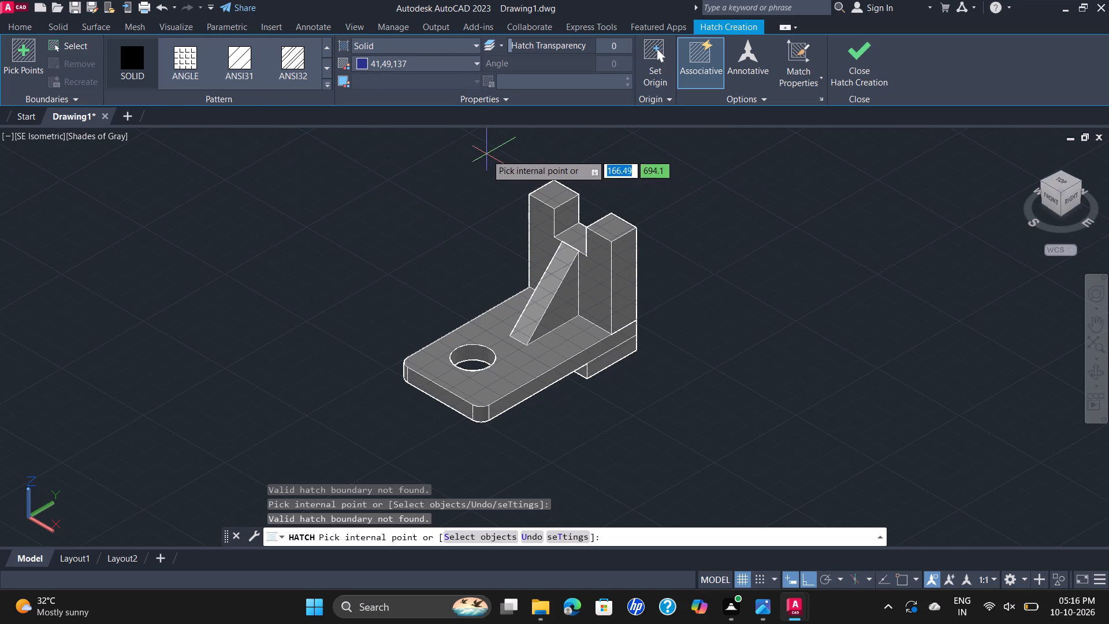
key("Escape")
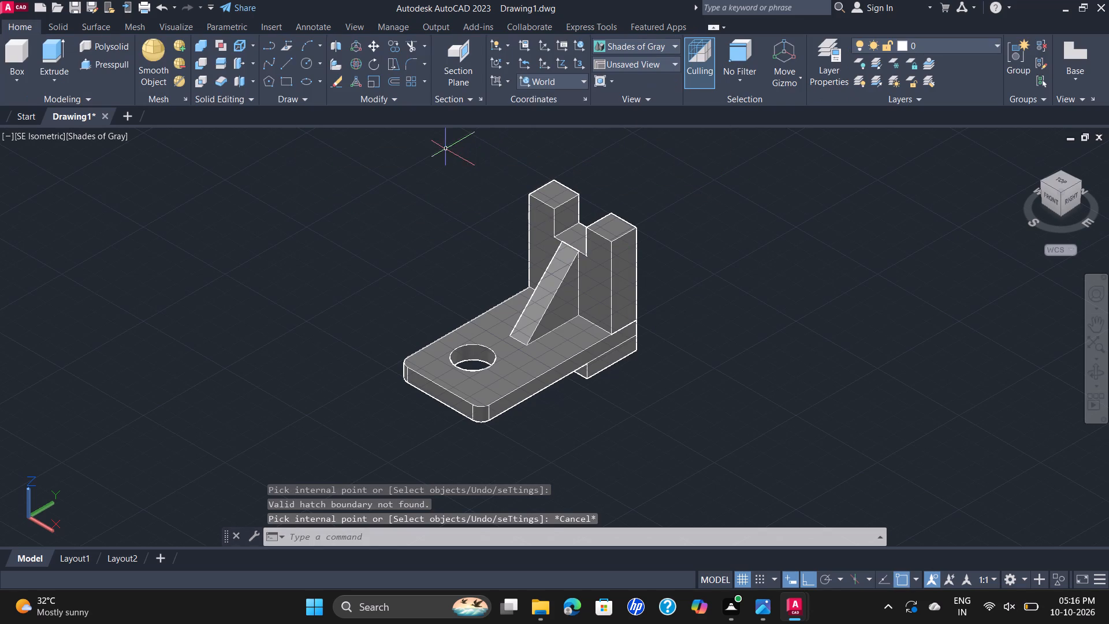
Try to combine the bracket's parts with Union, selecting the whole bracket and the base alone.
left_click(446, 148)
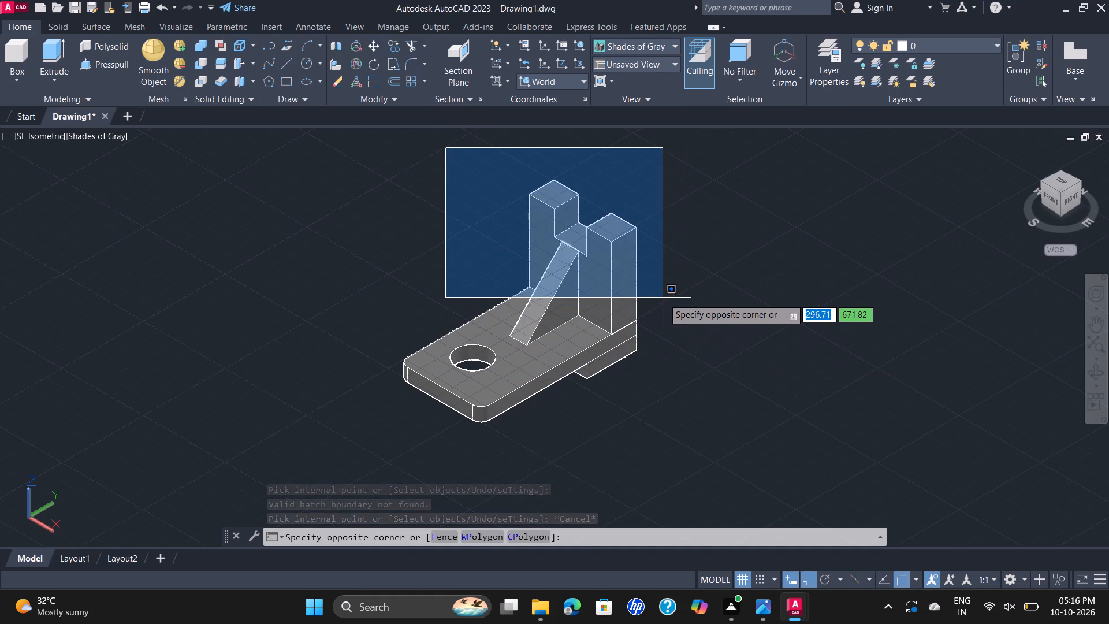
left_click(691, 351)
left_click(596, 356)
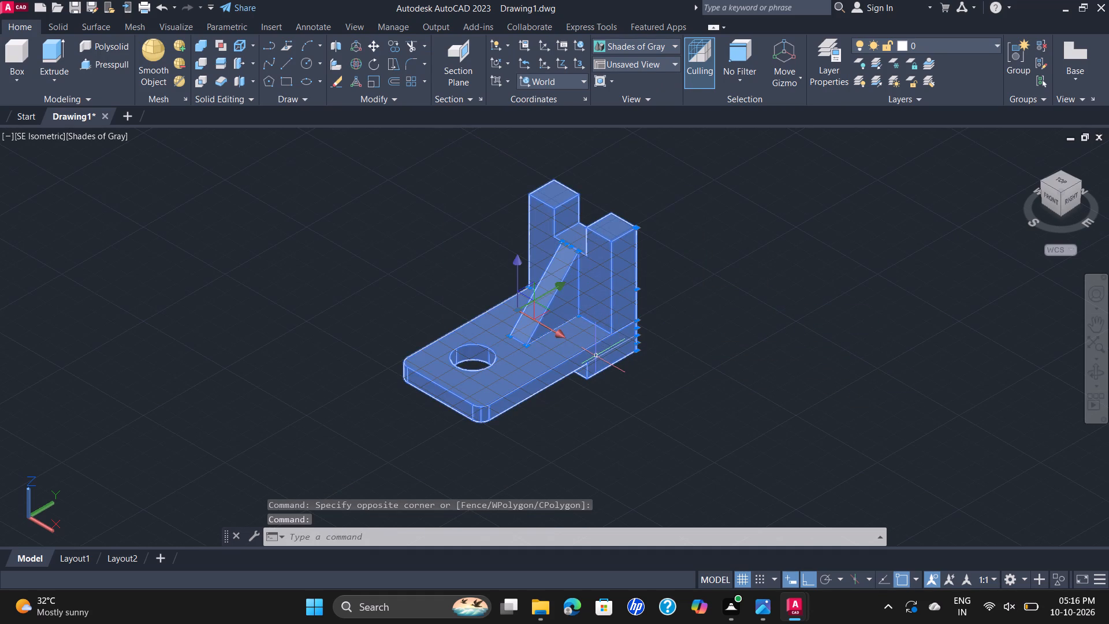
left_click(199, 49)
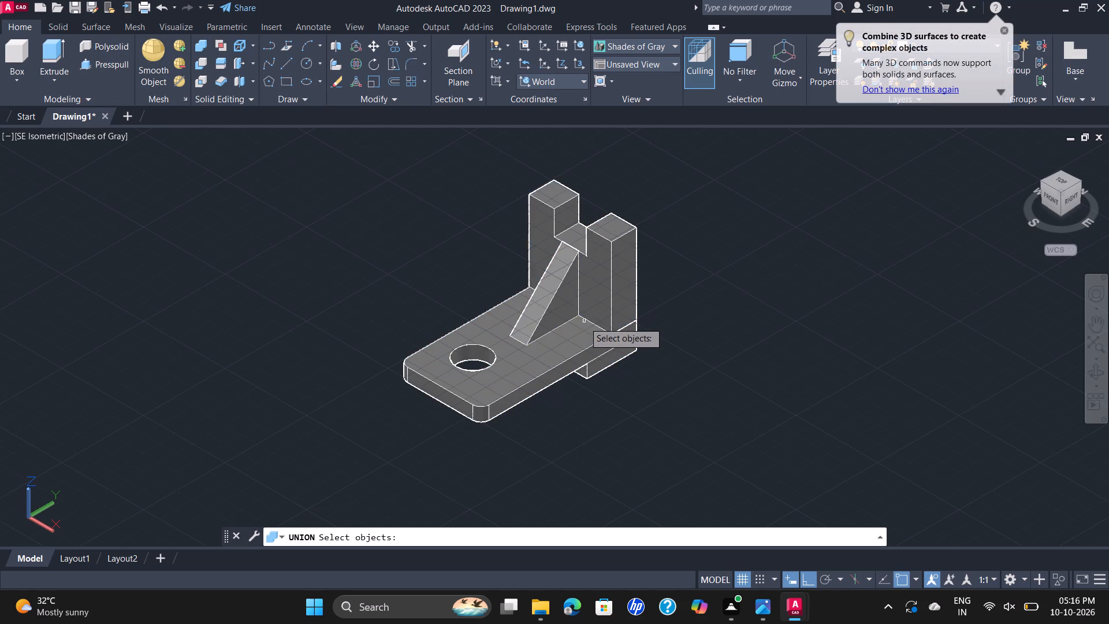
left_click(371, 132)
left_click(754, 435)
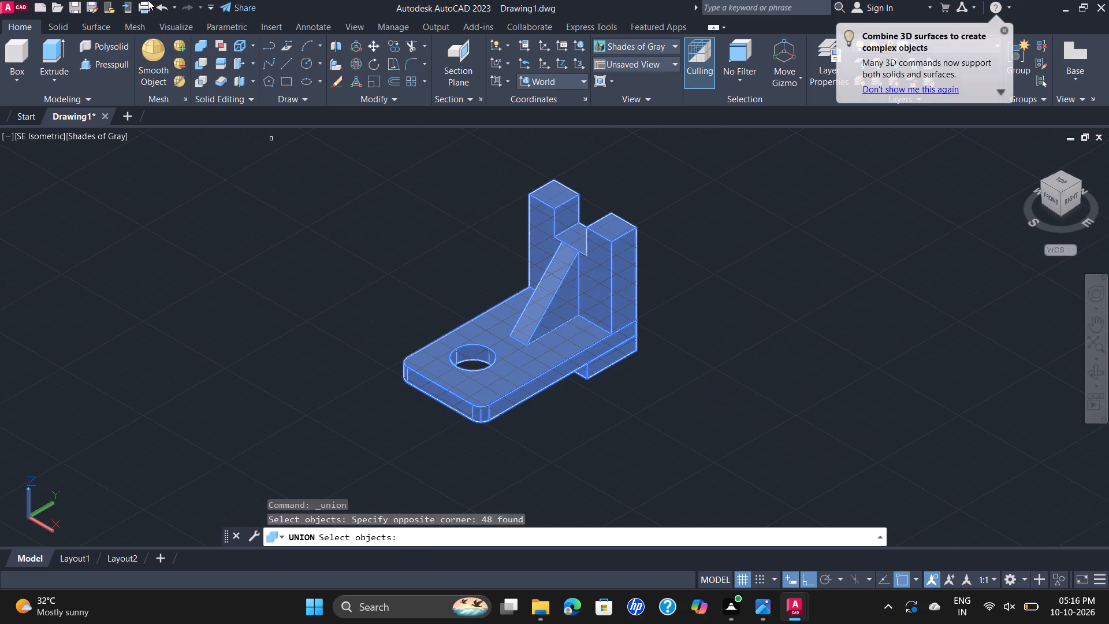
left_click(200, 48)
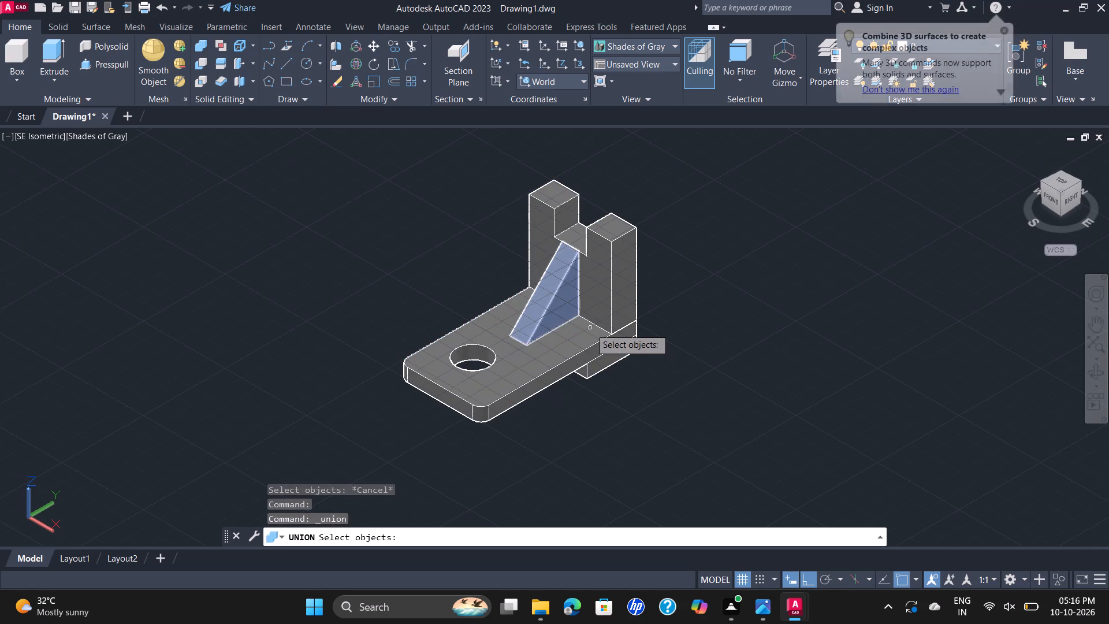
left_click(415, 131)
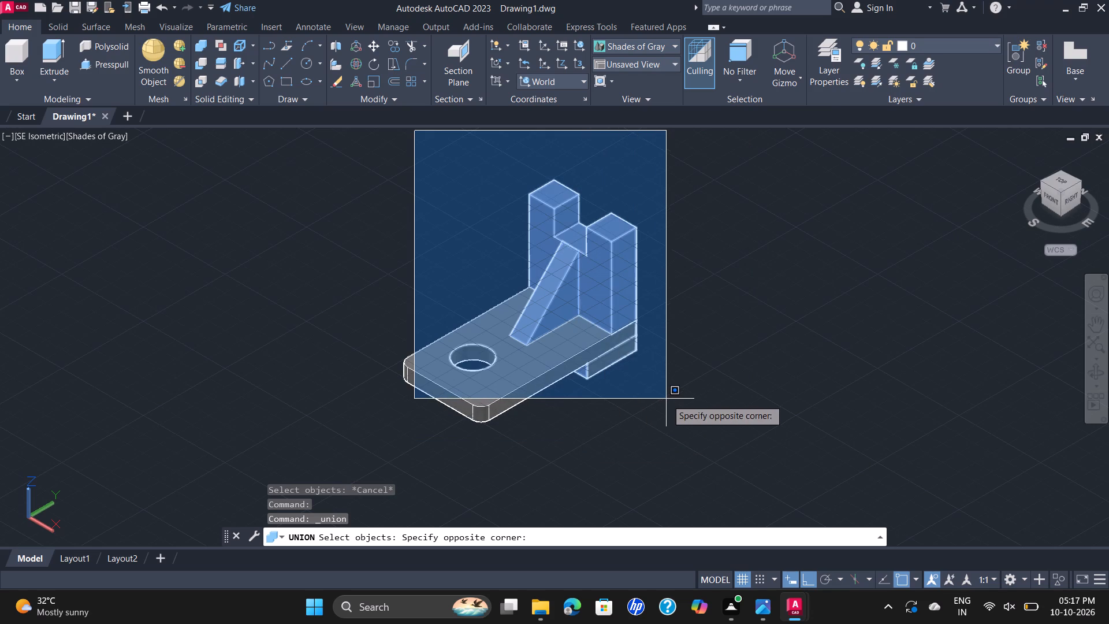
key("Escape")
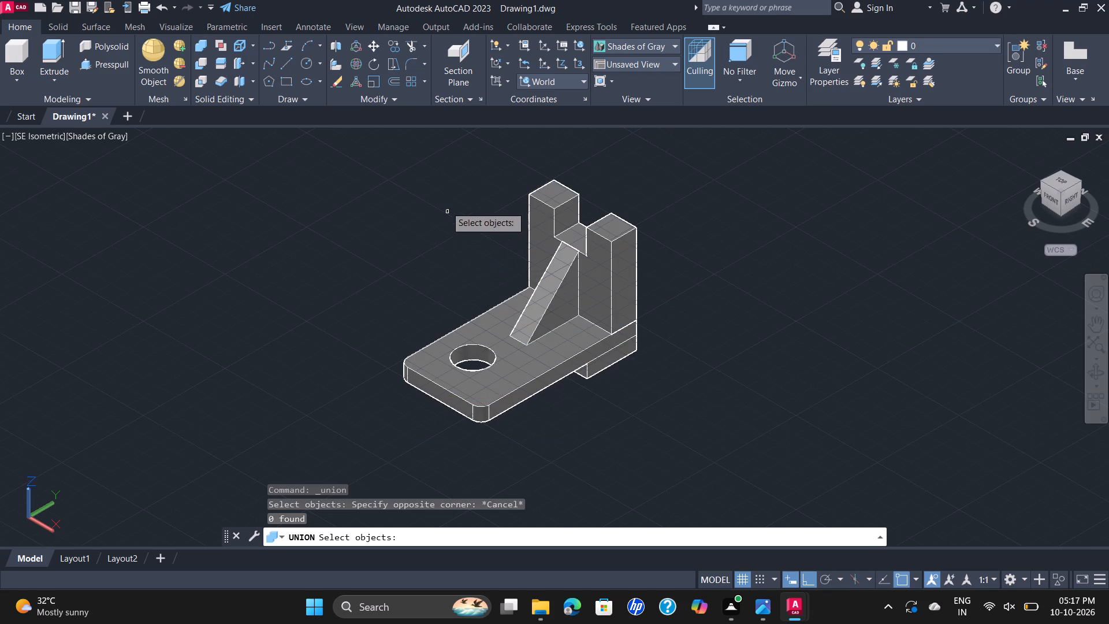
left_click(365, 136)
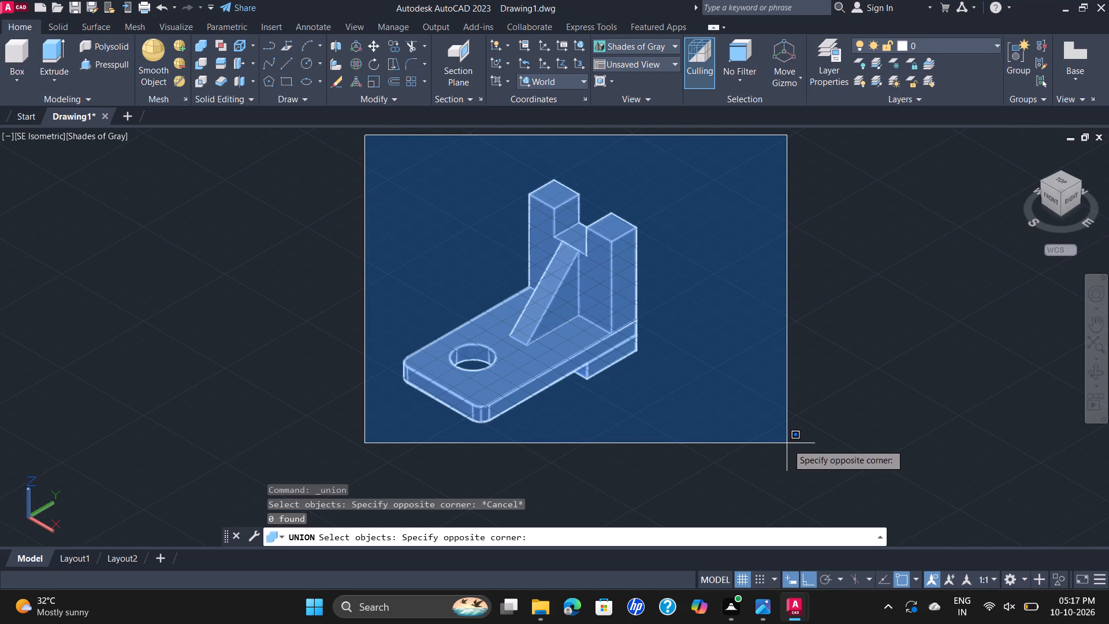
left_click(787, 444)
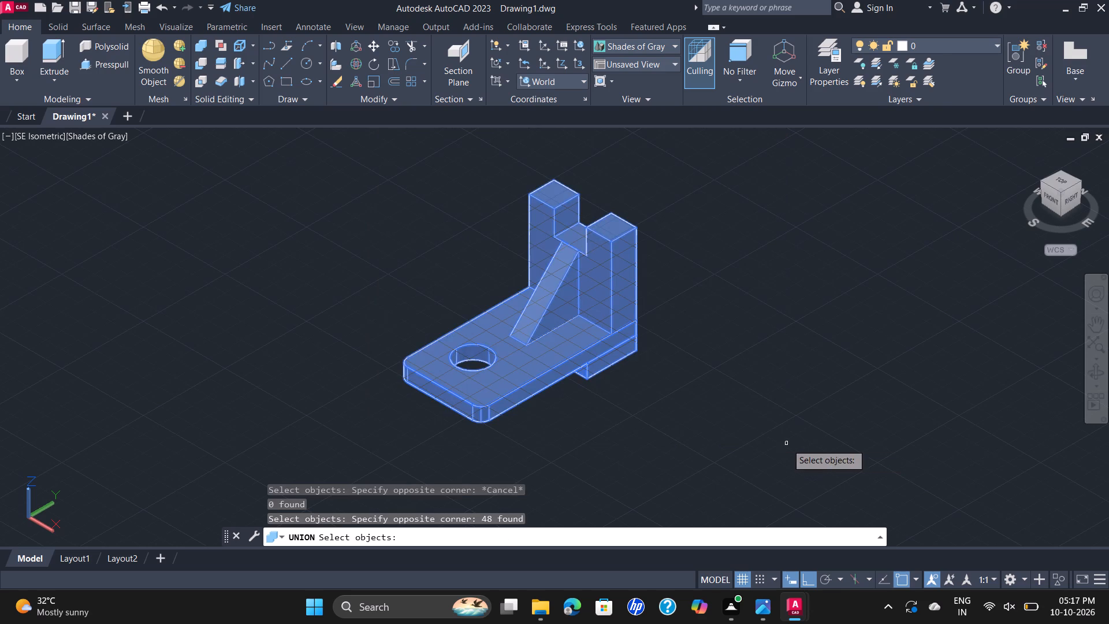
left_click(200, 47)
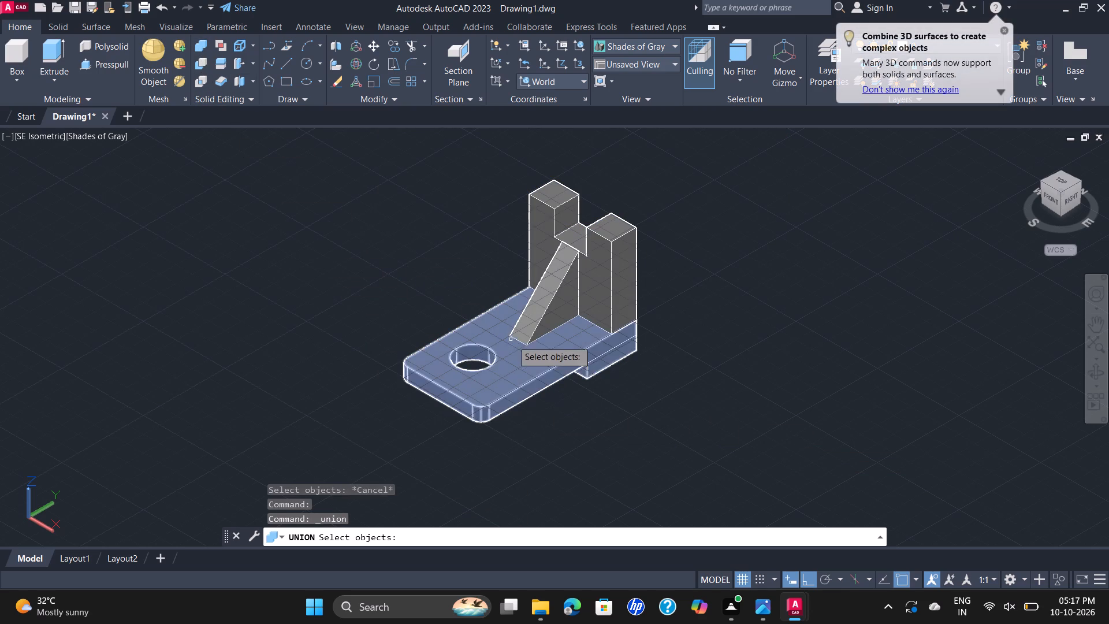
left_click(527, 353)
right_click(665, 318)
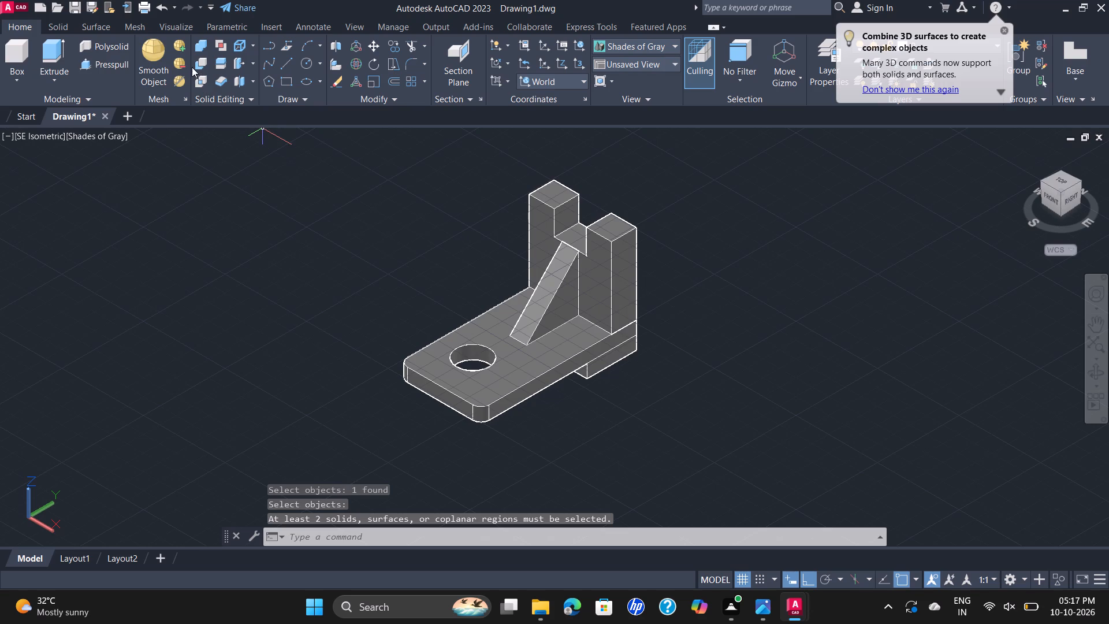
Unite the base, the rib and the notched wall into one solid with Union.
left_click(202, 47)
left_click(541, 341)
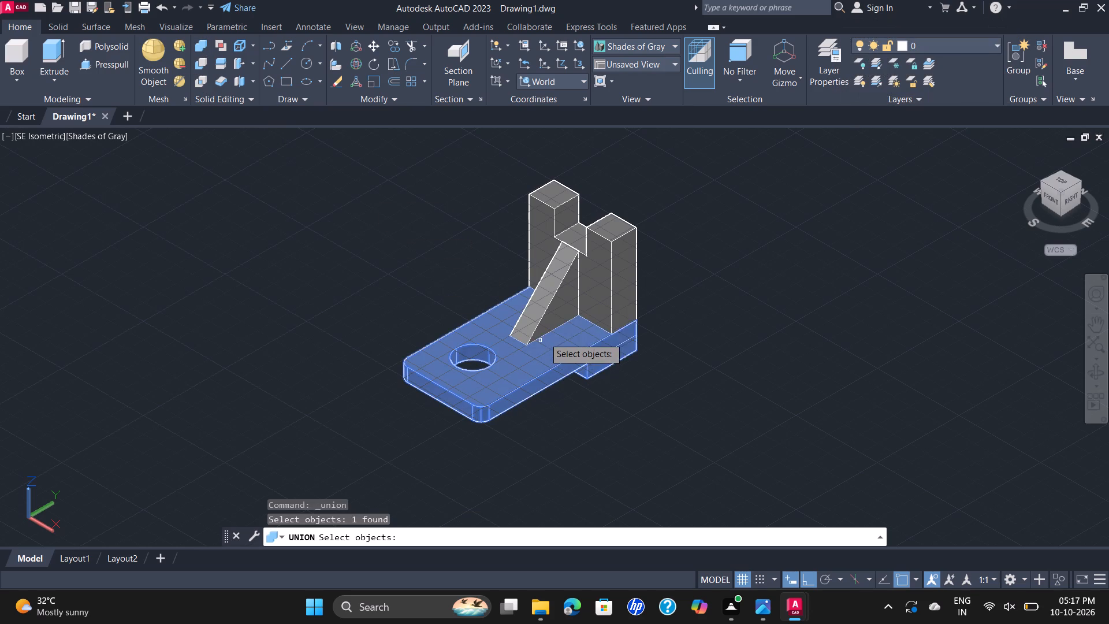
left_click(565, 300)
left_click(587, 293)
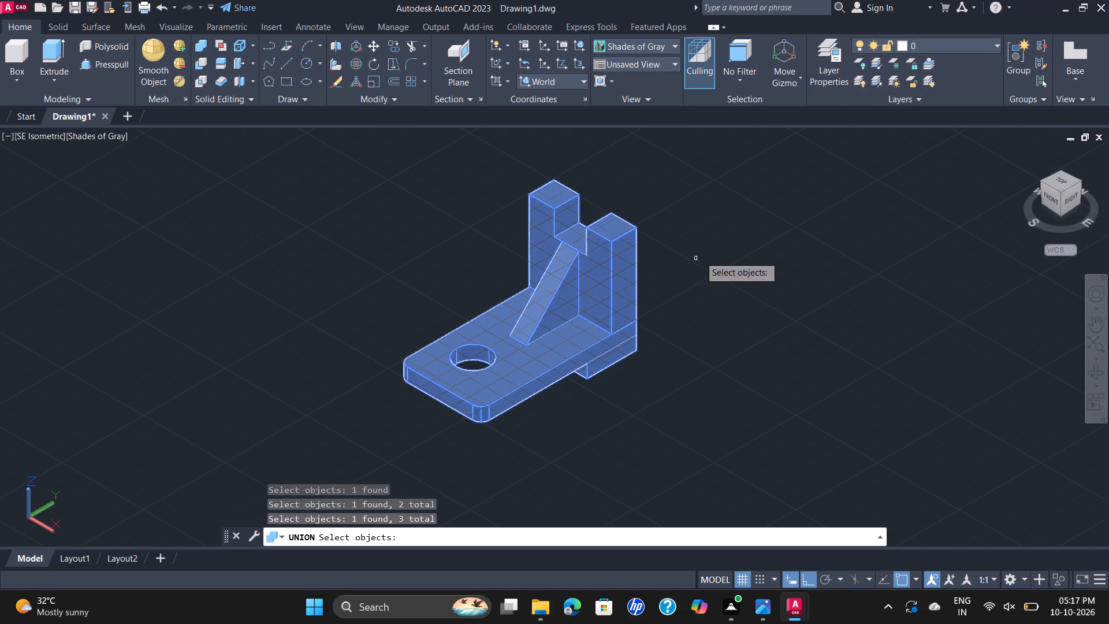
right_click(713, 248)
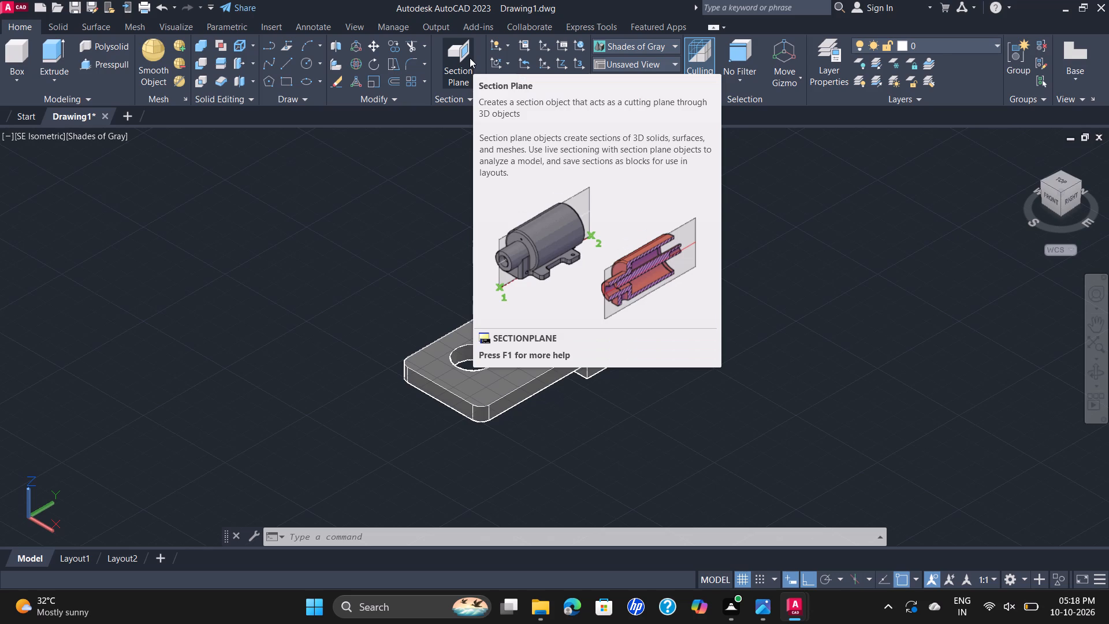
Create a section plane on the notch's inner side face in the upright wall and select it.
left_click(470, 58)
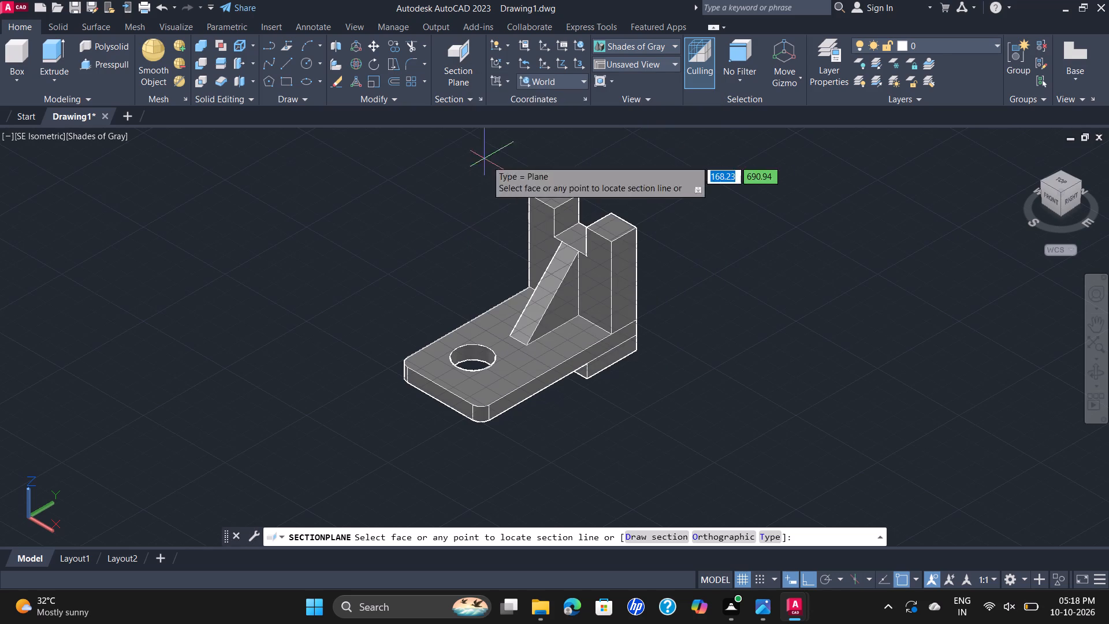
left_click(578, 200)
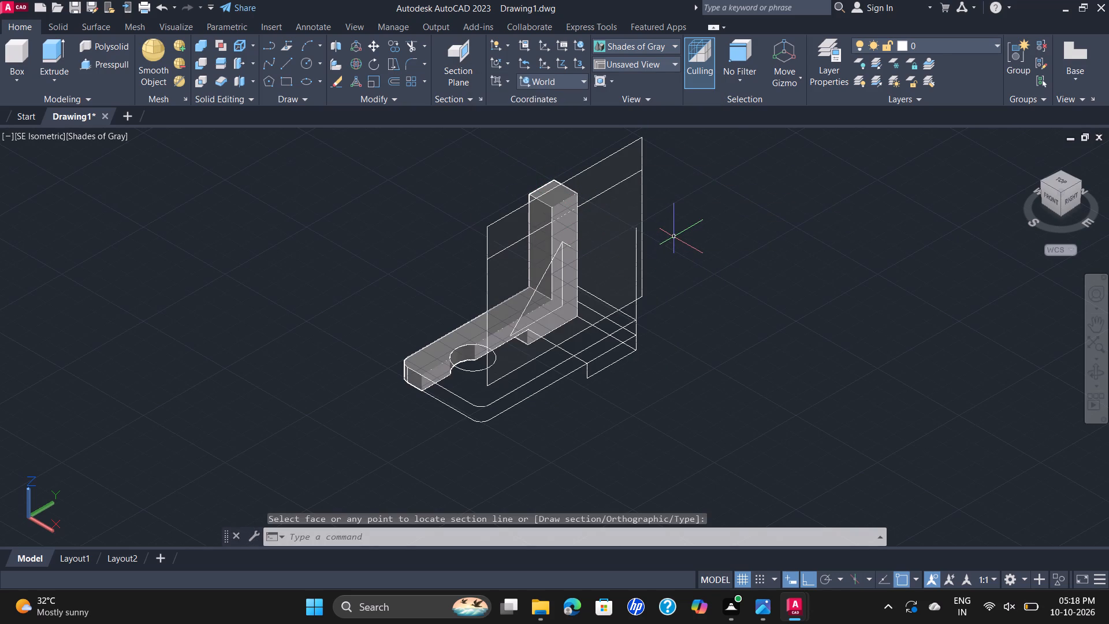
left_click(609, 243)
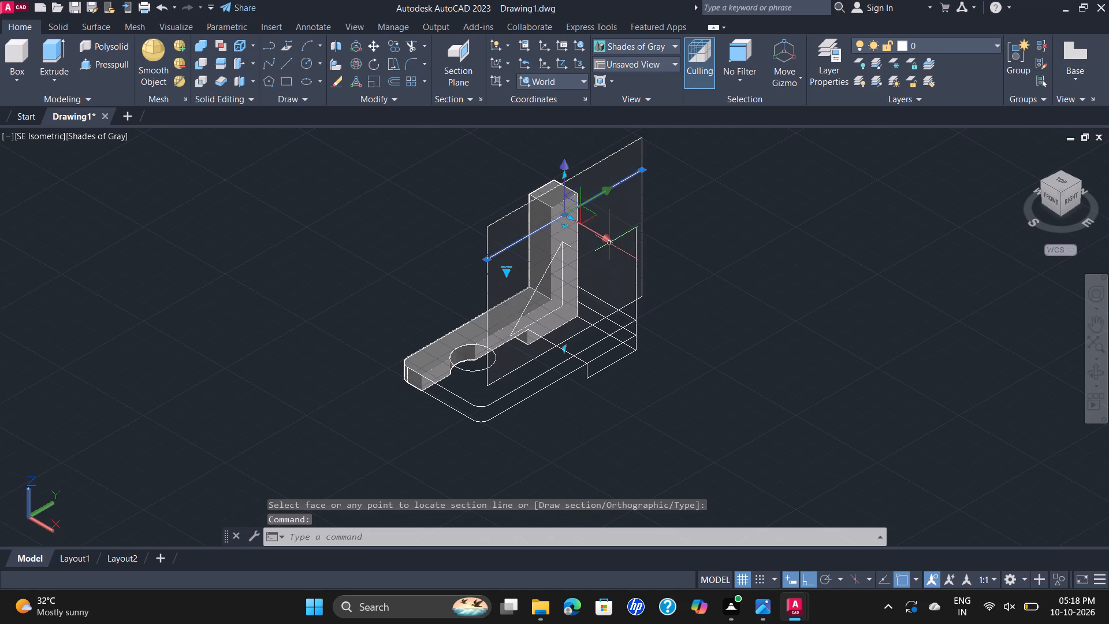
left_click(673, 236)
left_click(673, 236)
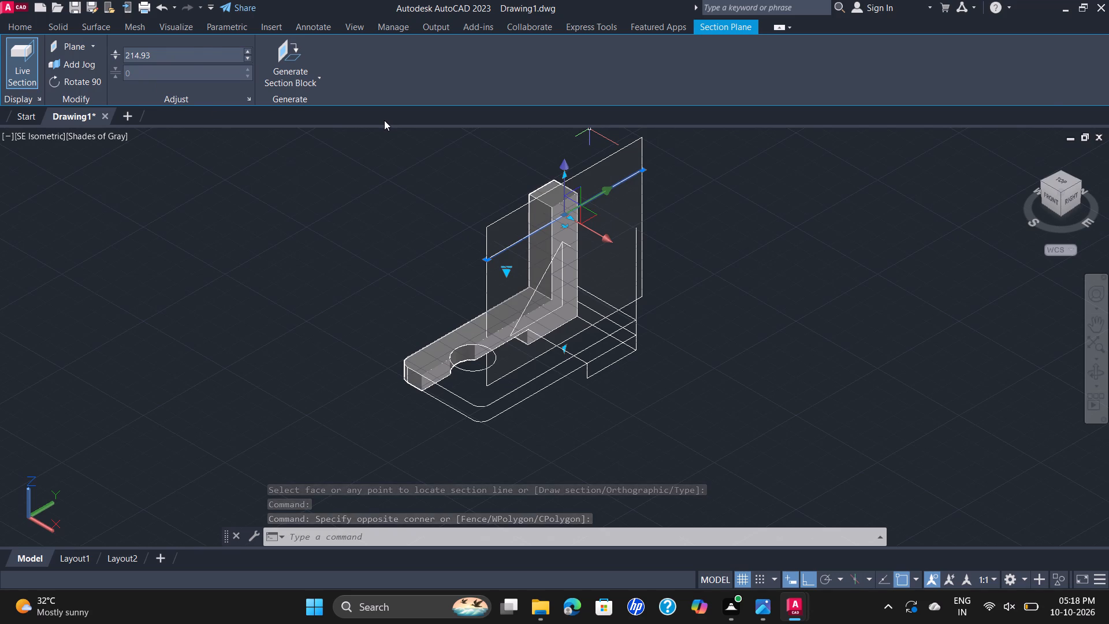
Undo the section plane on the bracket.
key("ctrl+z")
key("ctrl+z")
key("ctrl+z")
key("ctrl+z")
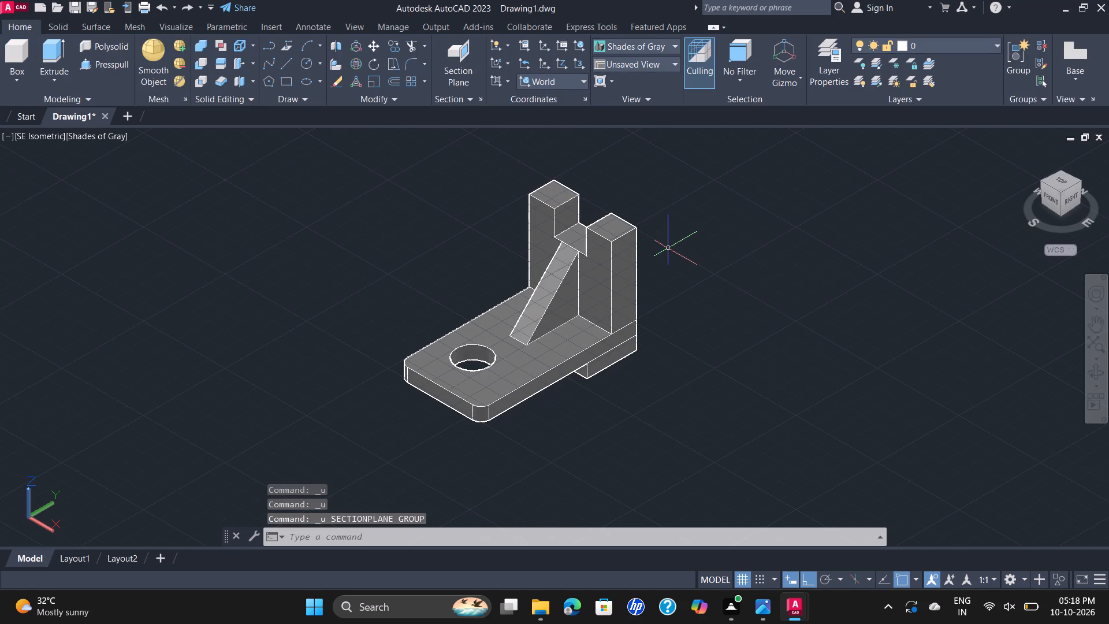
Save the drawing as D 3 R in the Documents folder.
scroll(668, 248, "down", 1)
scroll(668, 248, "up", 1)
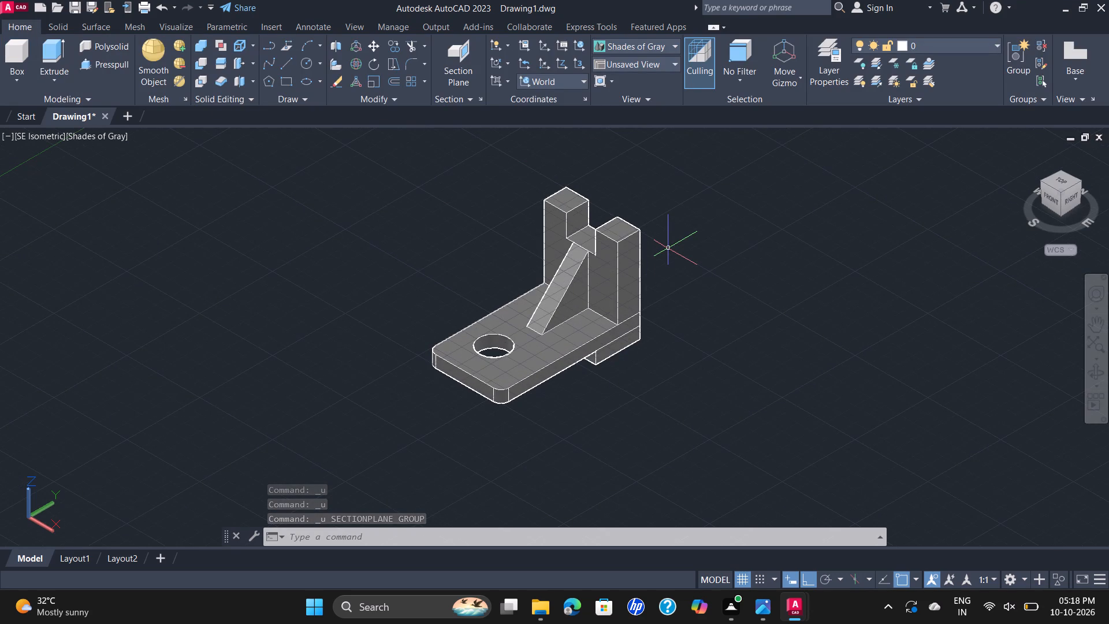
scroll(668, 248, "up", 1)
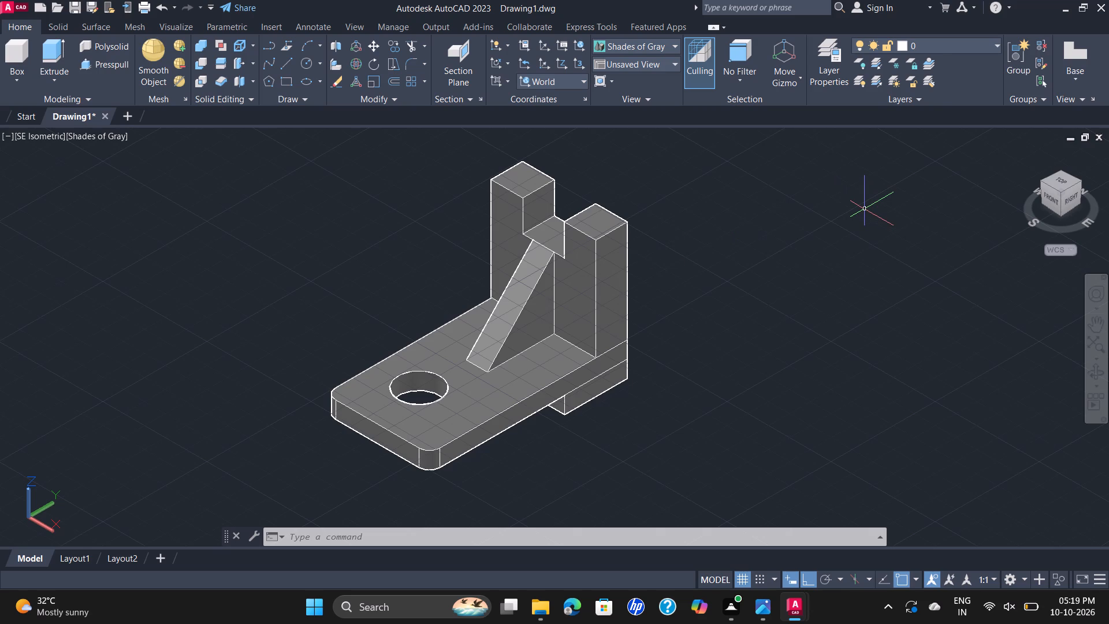
key("ctrl+s")
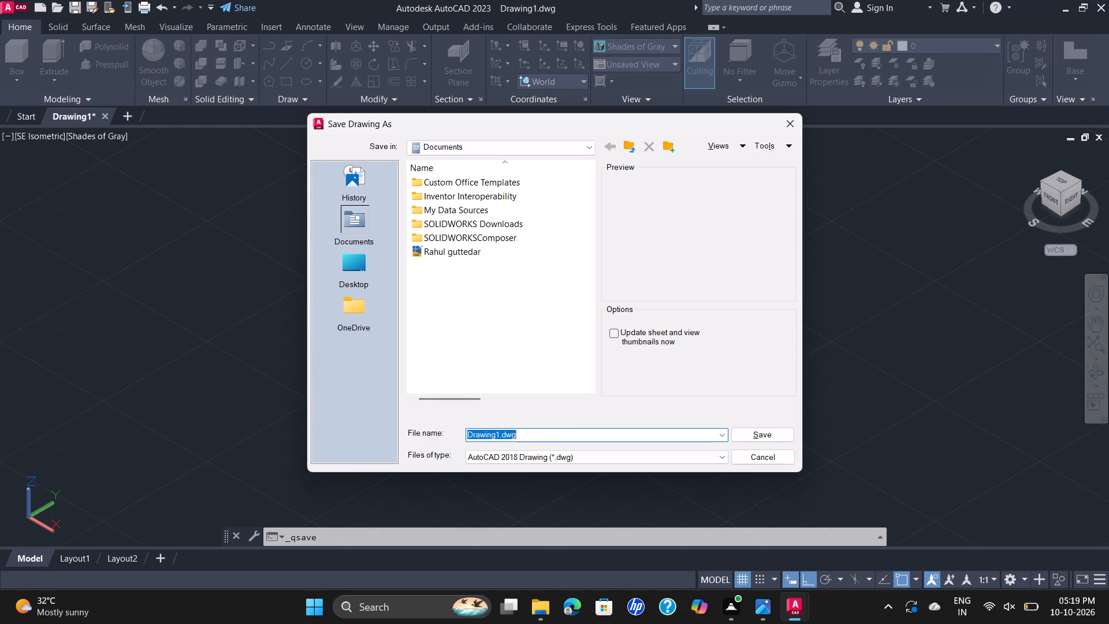
key("d")
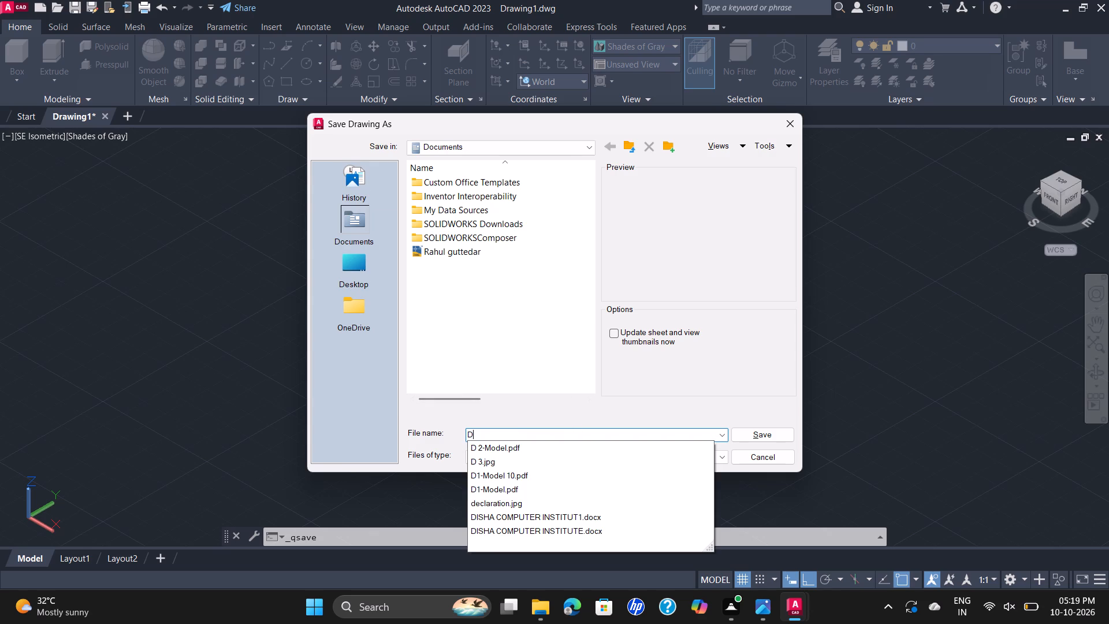
key("space")
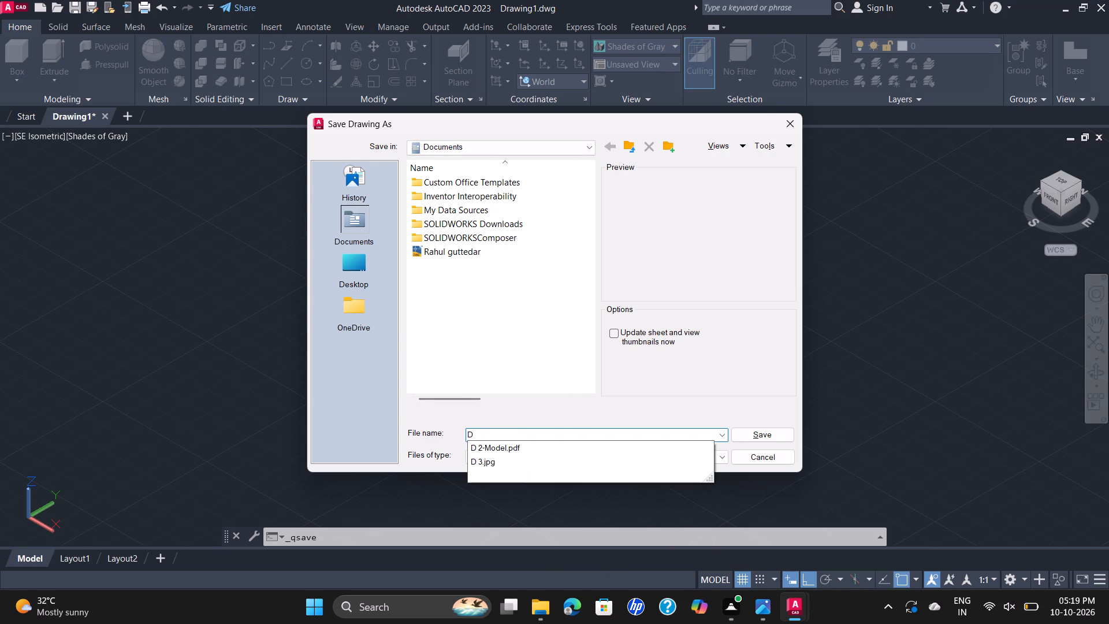
key("3")
key("space")
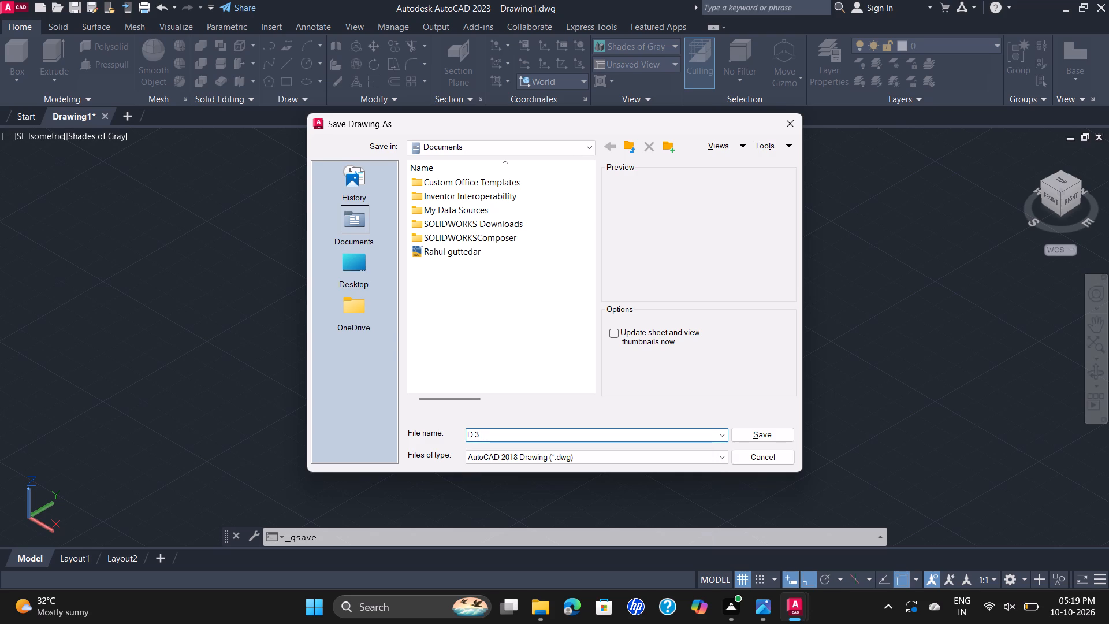
key("r")
left_click(751, 434)
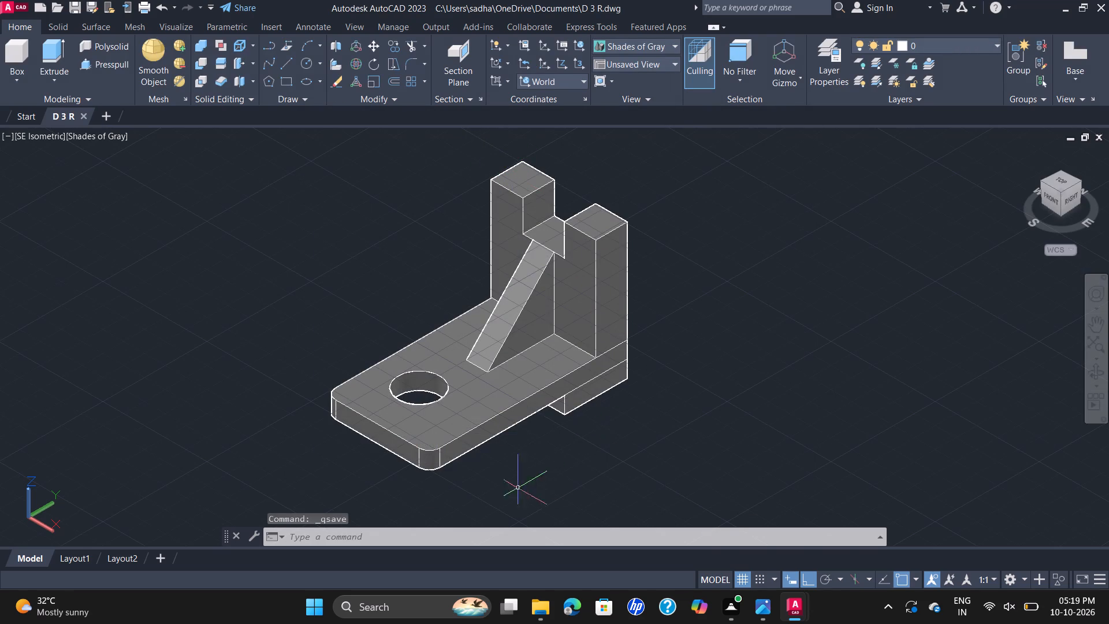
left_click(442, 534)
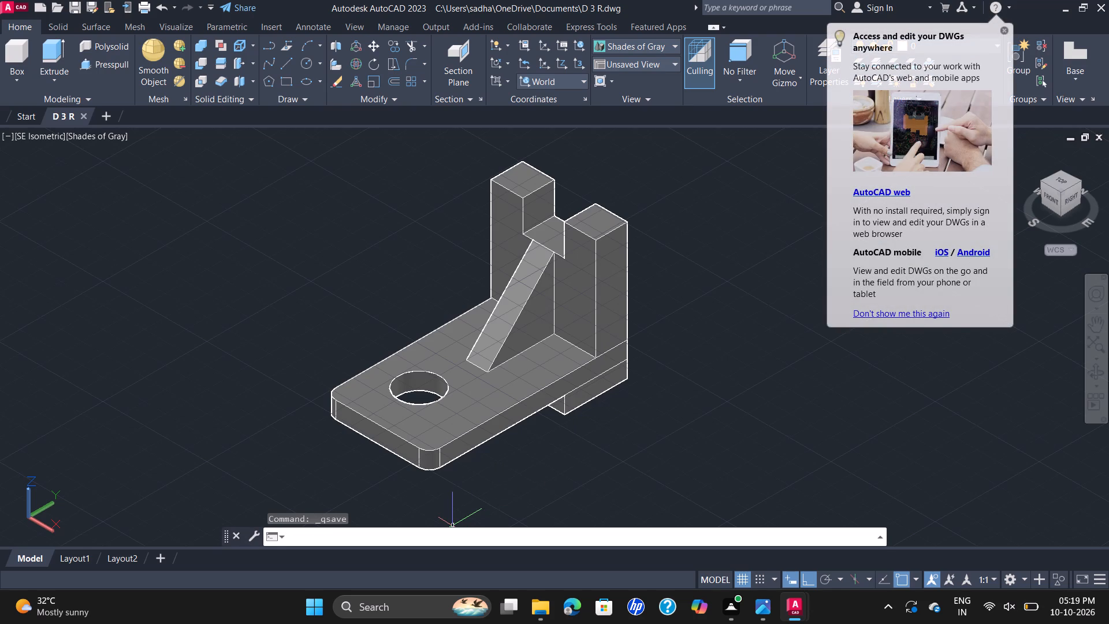
Set up a plot of the model with the DWG To PDF.pc3 plotter in landscape orientation.
type("PLO")
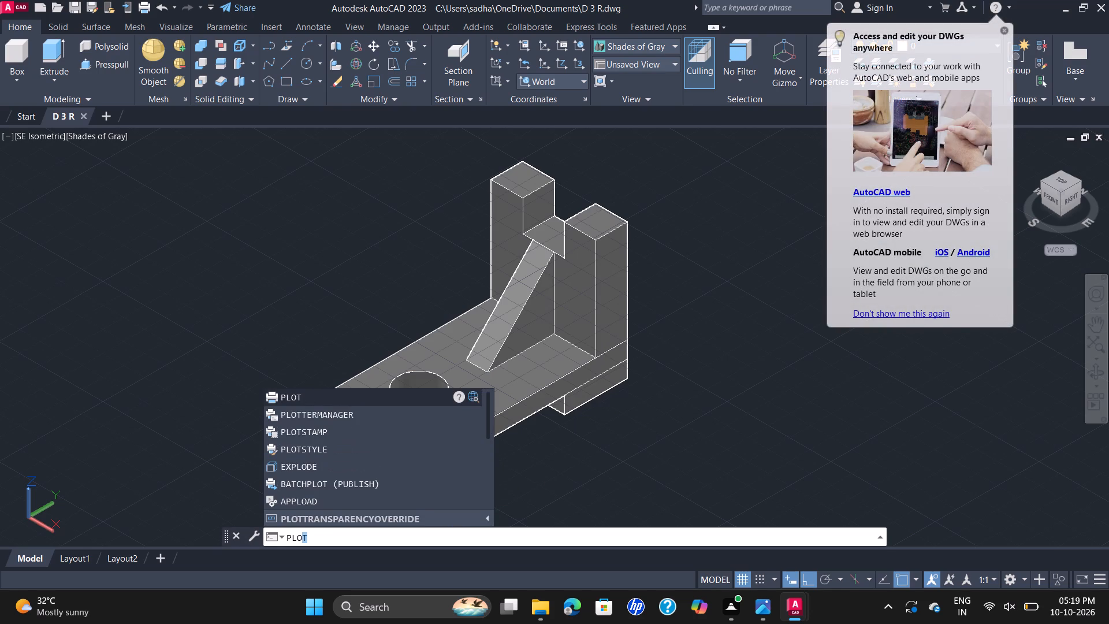
key("t")
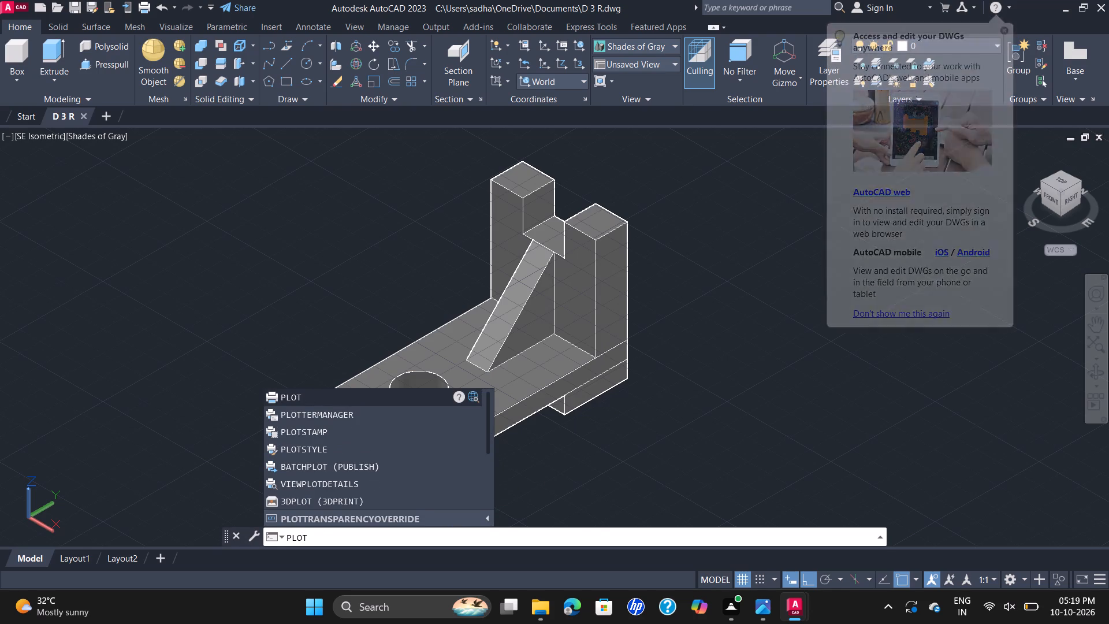
key("Return")
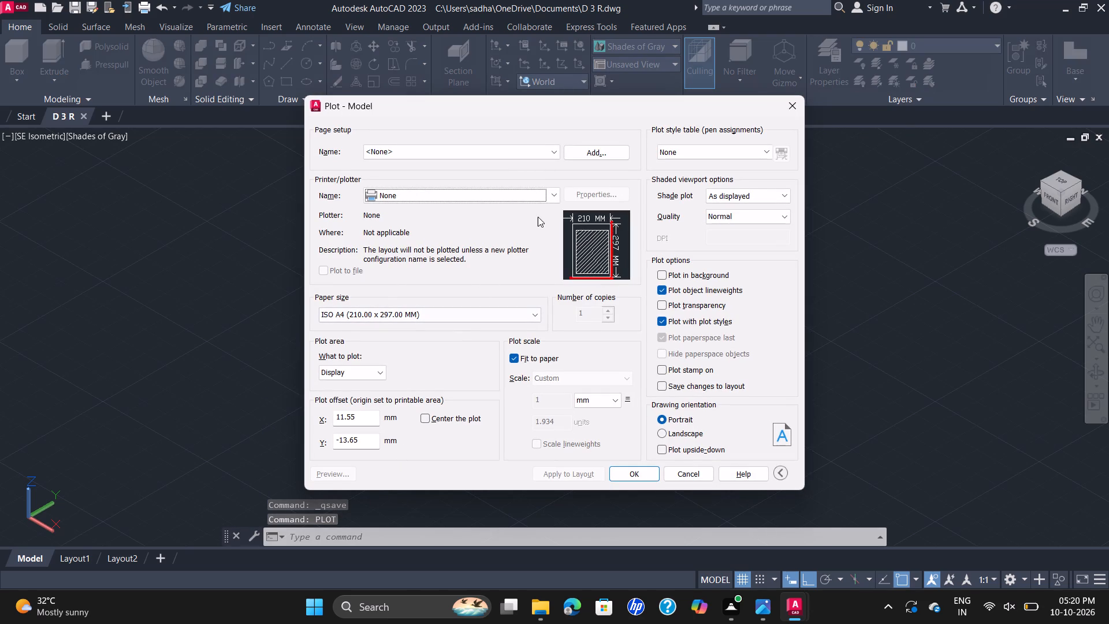
left_click(554, 195)
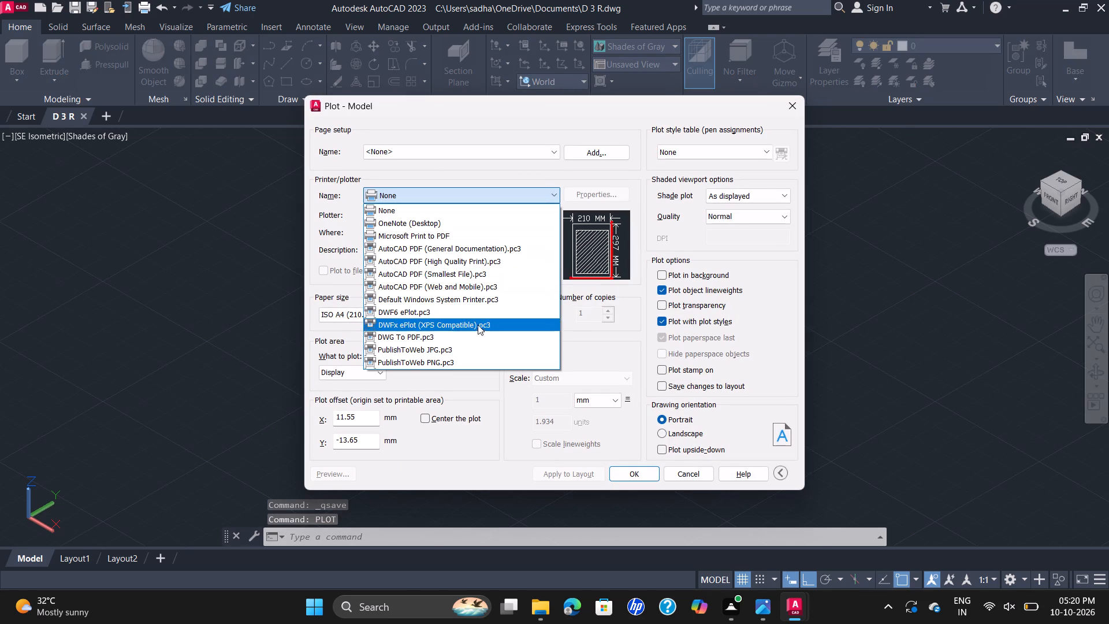
left_click(479, 336)
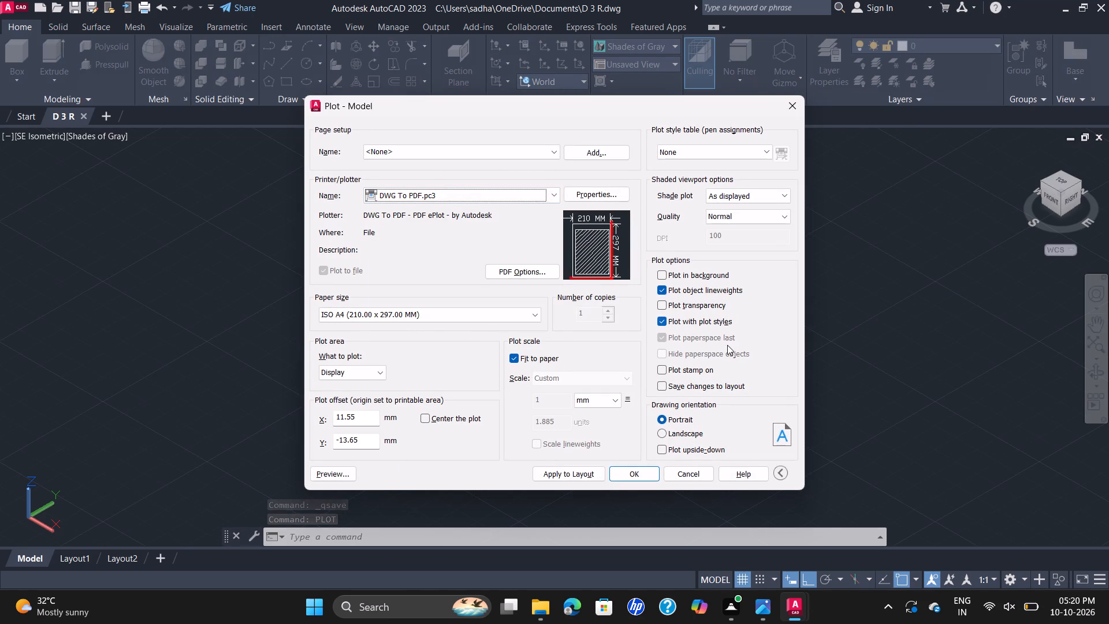
left_click(664, 436)
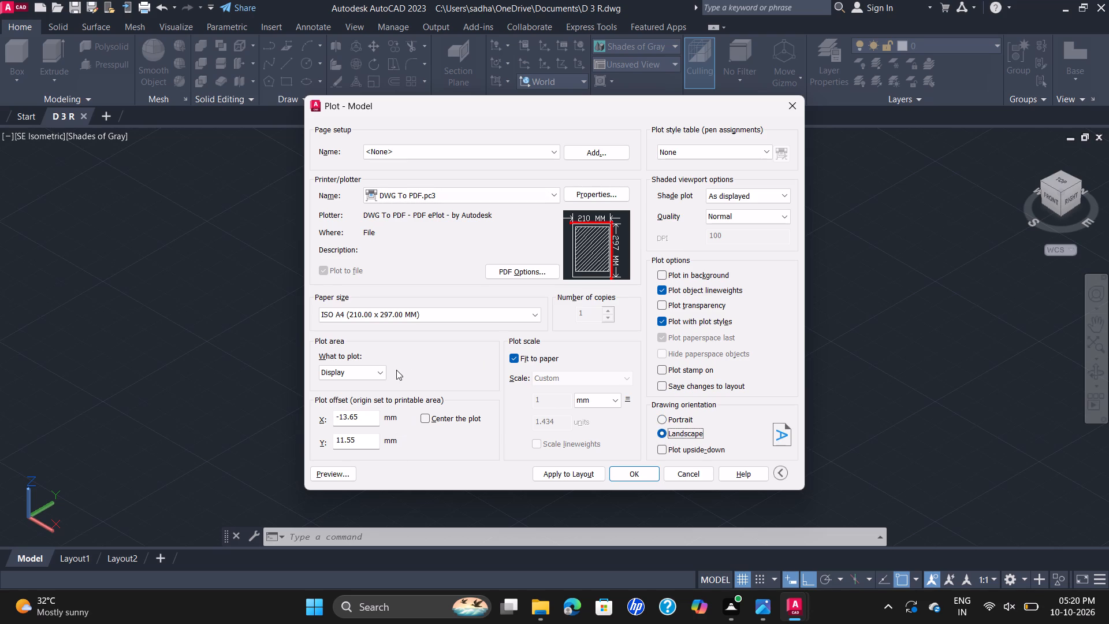
Set the plot area to Window and frame the whole bracket with it.
left_click(377, 370)
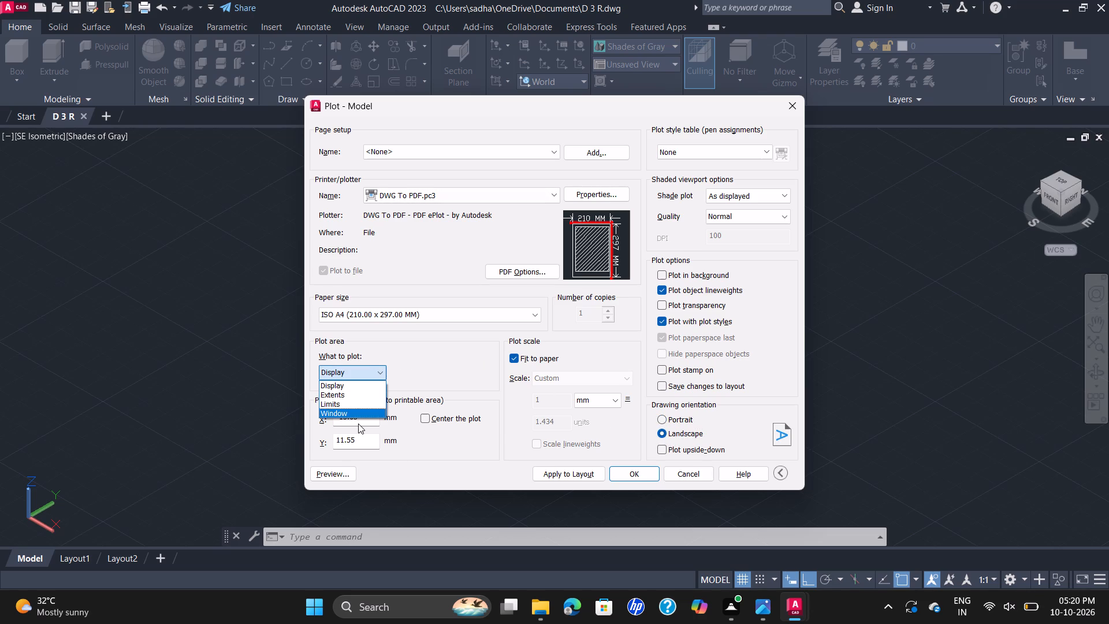
left_click(358, 424)
left_click(380, 377)
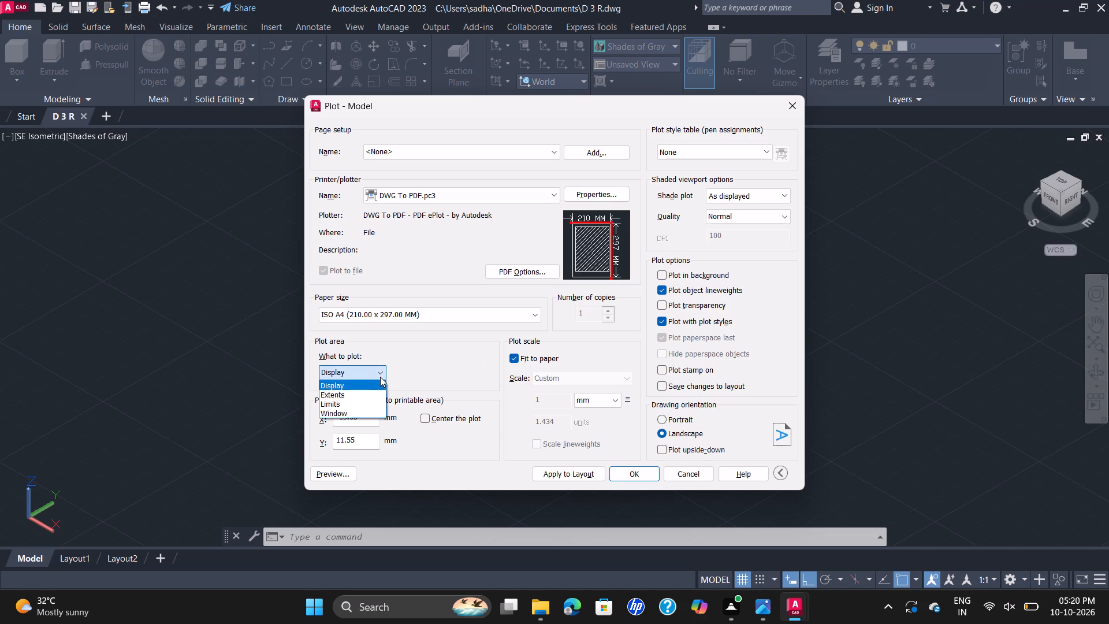
left_click(364, 413)
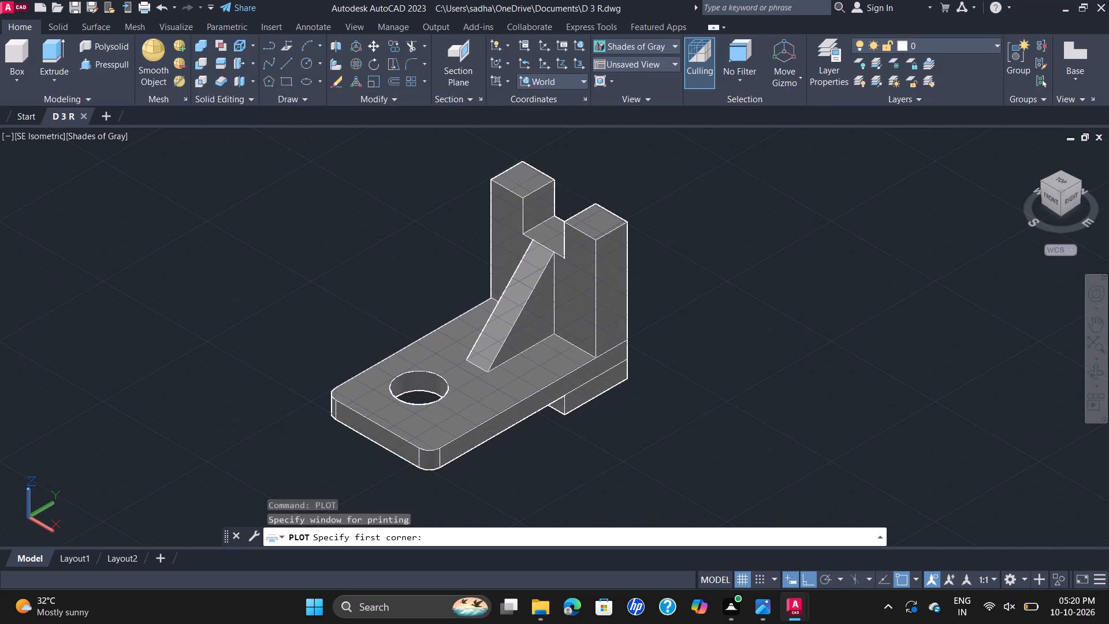
left_click(282, 121)
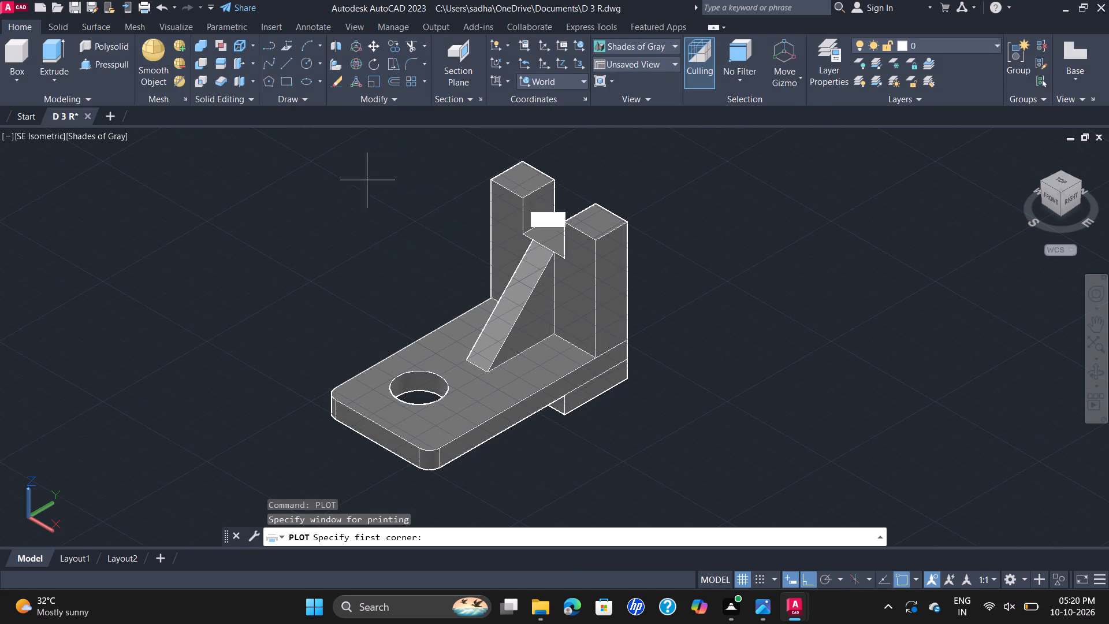
left_click(332, 136)
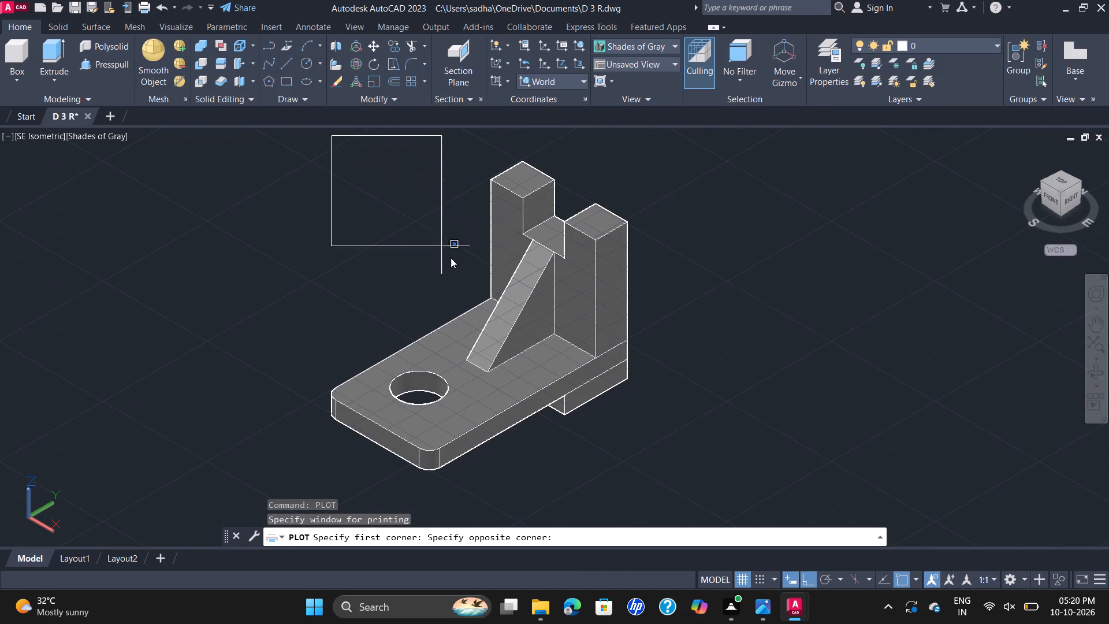
left_click(639, 483)
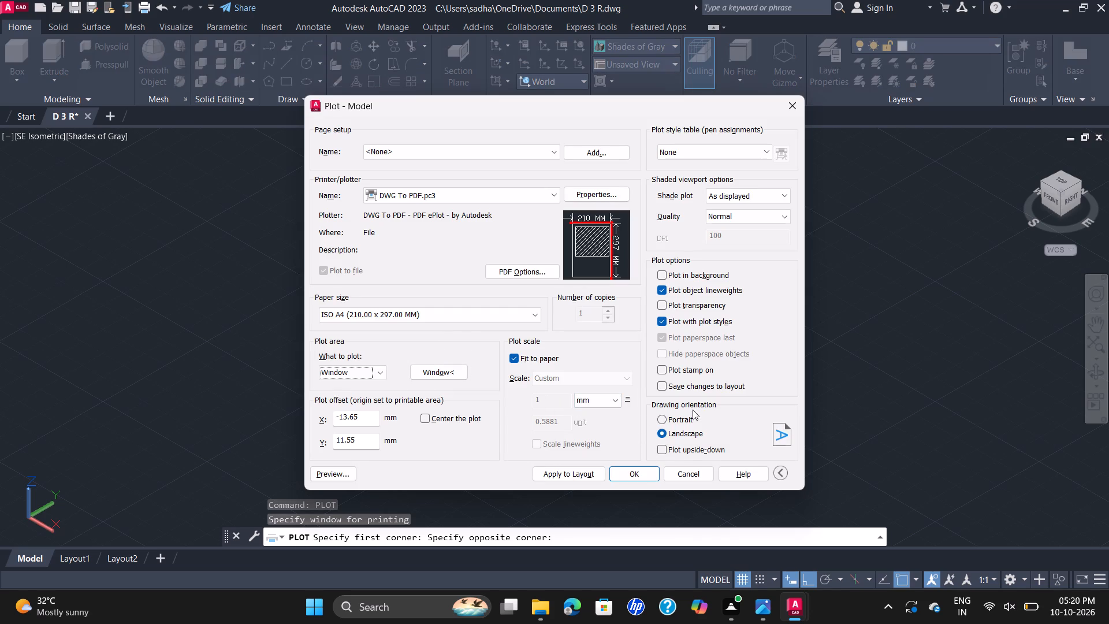
Plot the bracket to a PDF file named D 3 R-Model in the Documents folder and dismiss the viewer message.
left_click(624, 475)
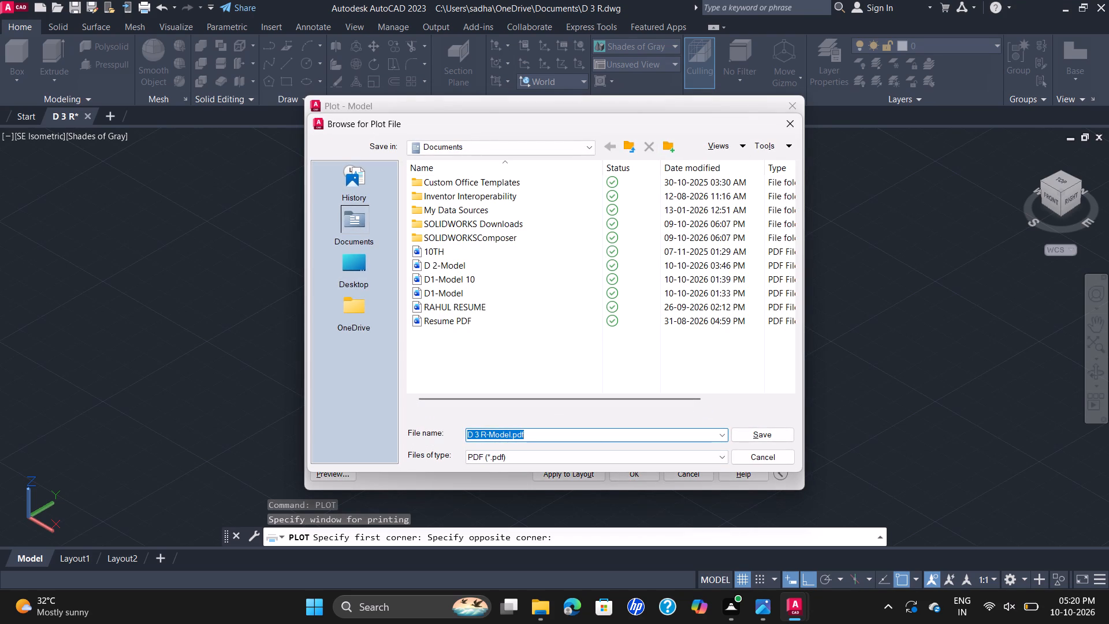
left_click(765, 437)
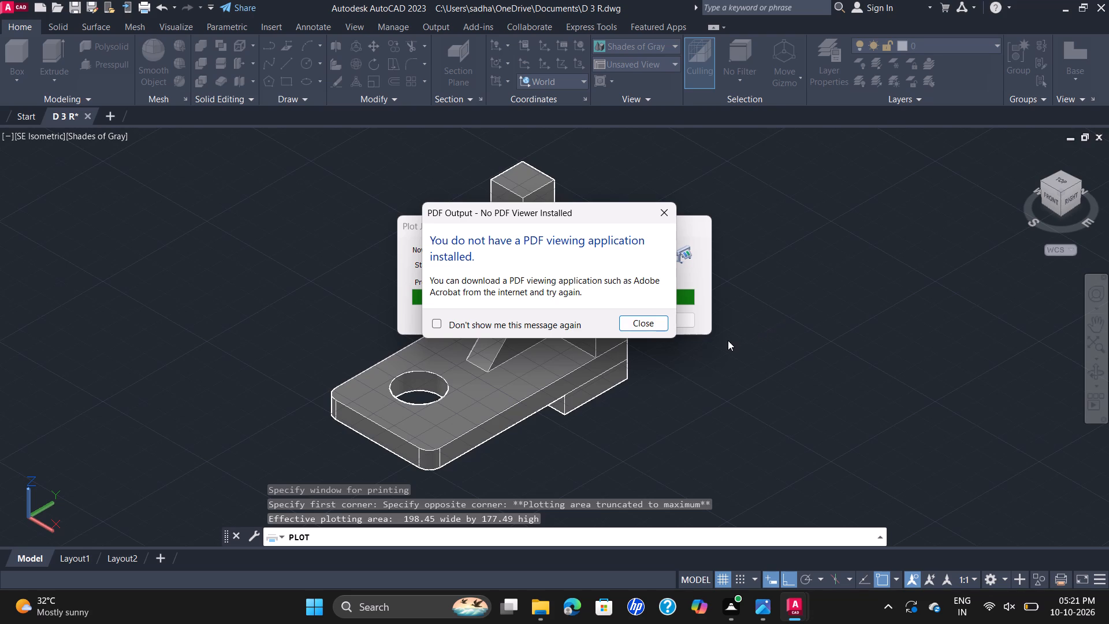
left_click(658, 322)
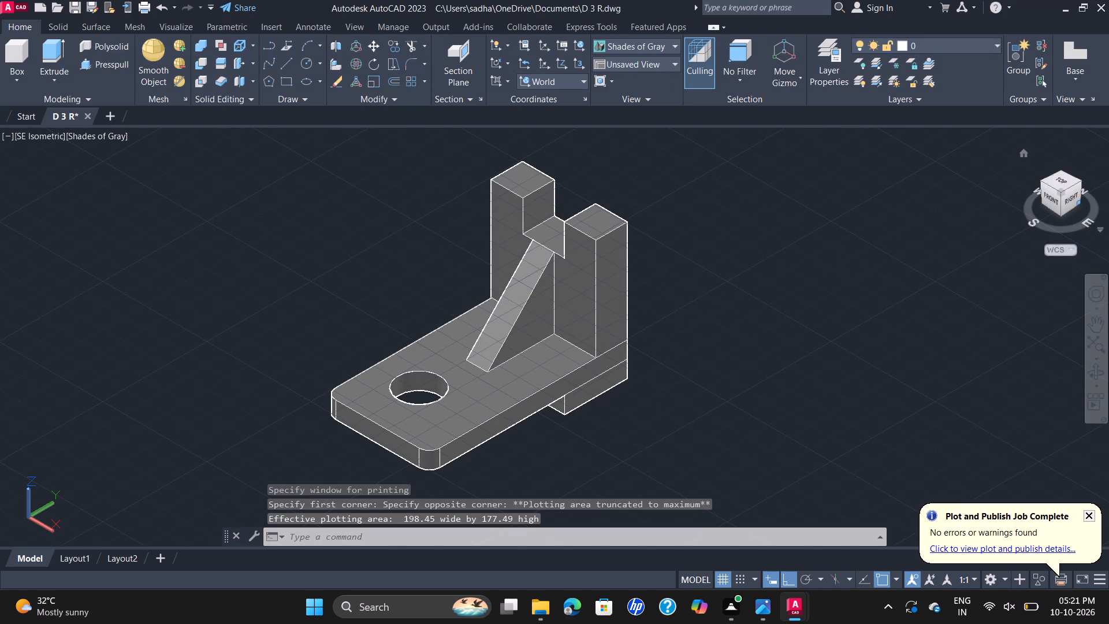